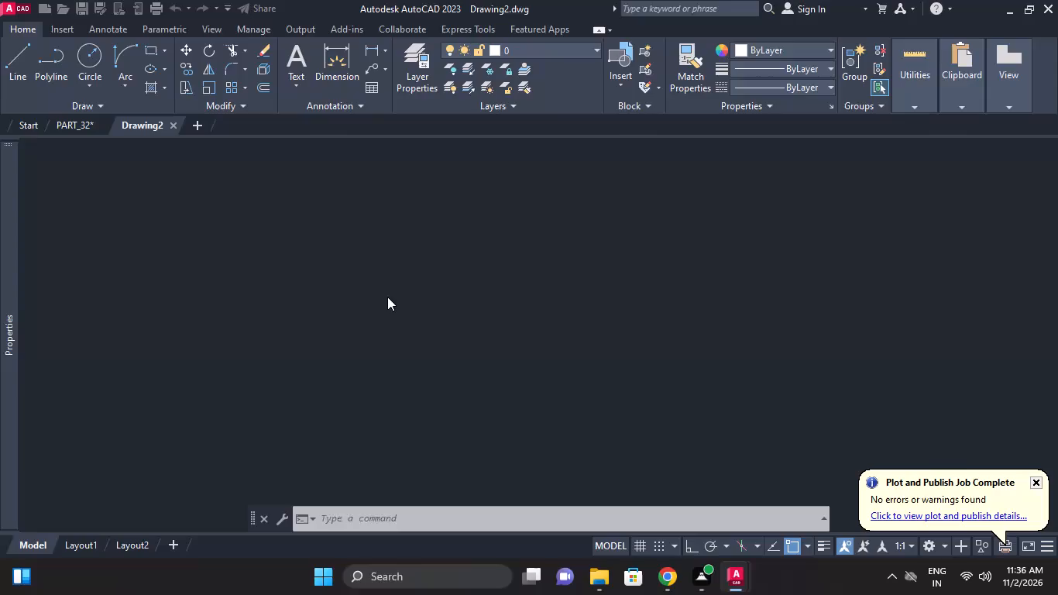
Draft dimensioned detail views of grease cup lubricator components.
Dismiss the plot-complete notification and turn off the drawing grid display.
click(1037, 486)
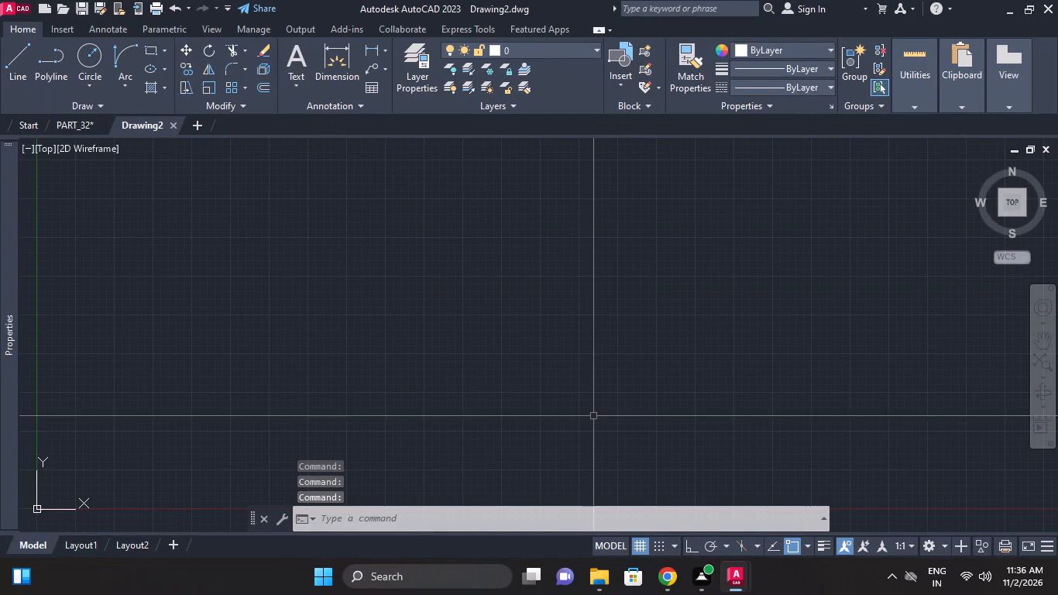
key(F7)
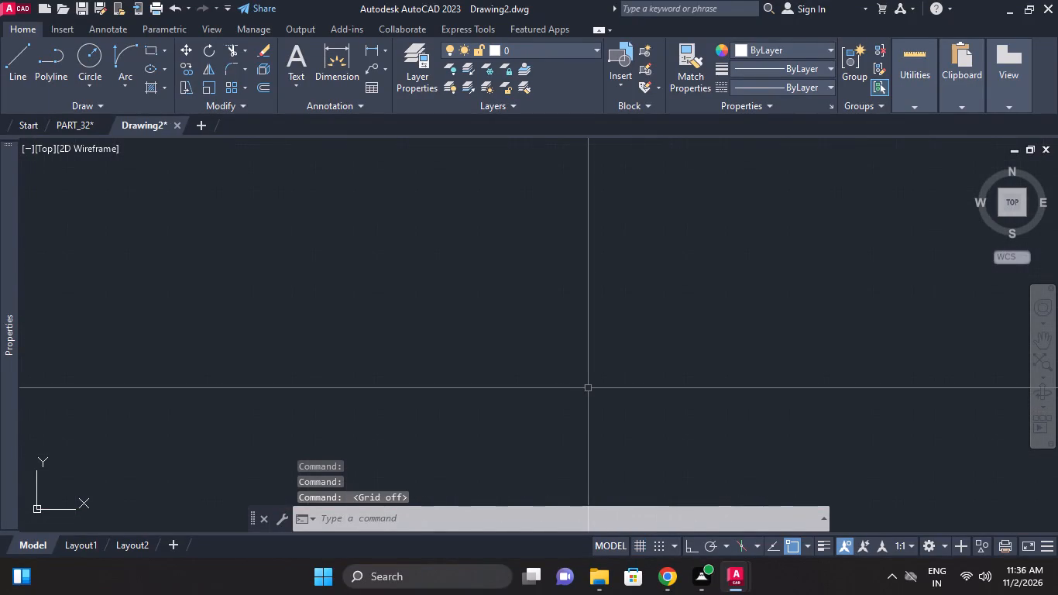
text(u)
key(space)
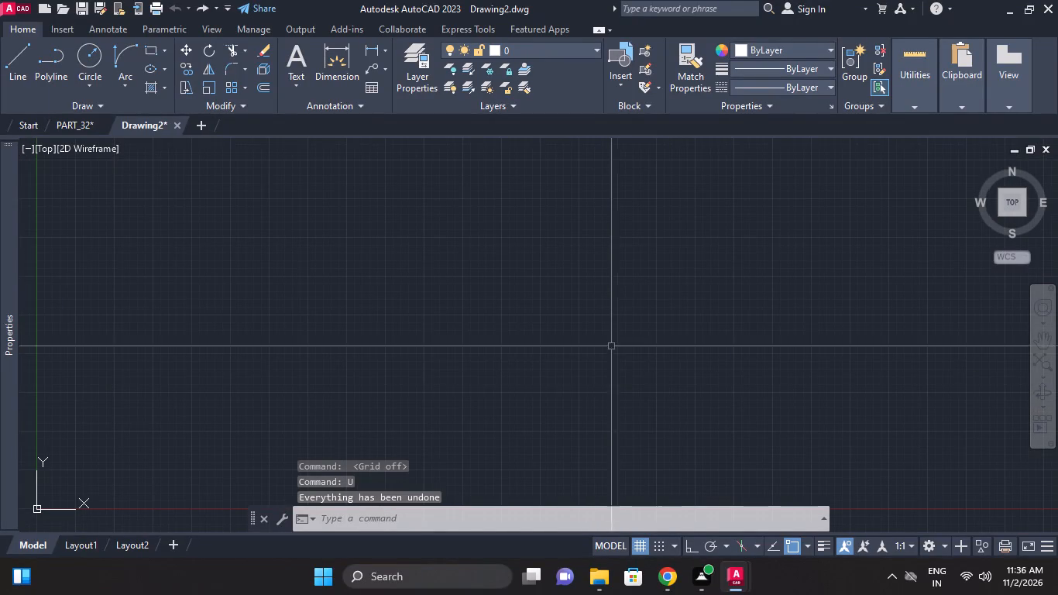
key(F8)
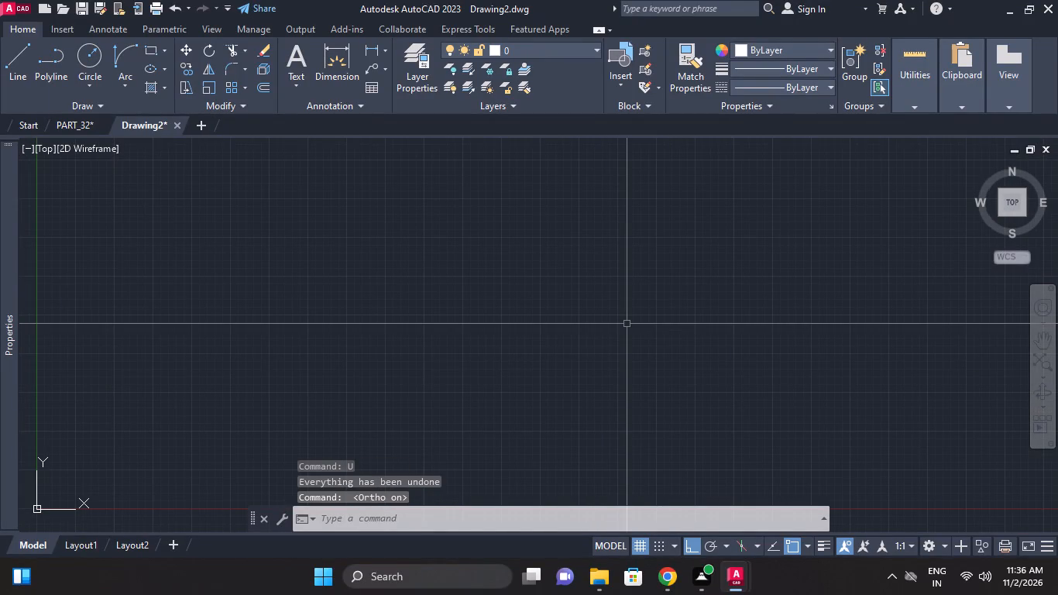
key(F8)
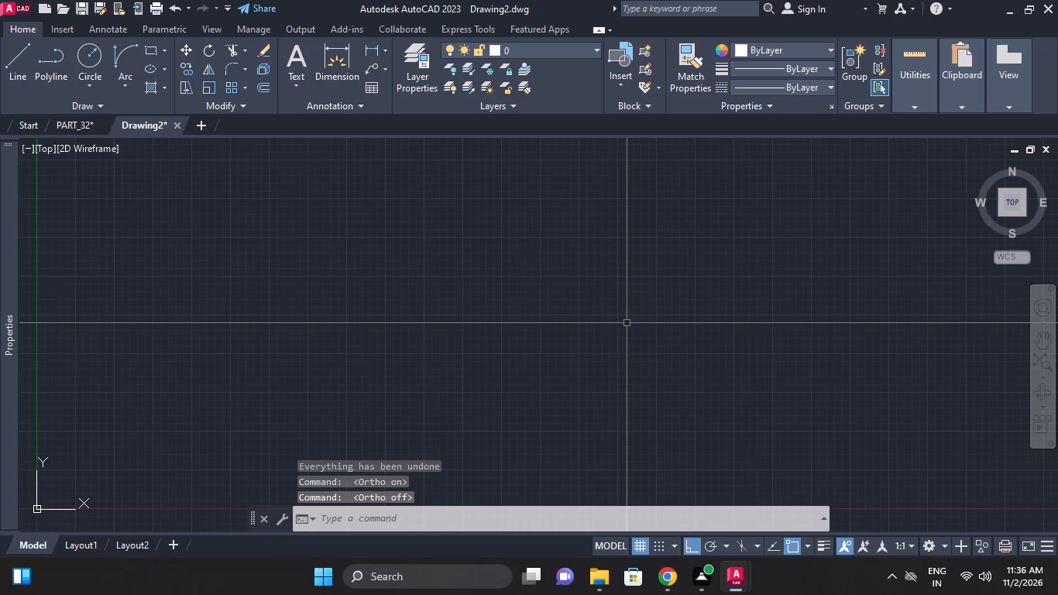
key(F7)
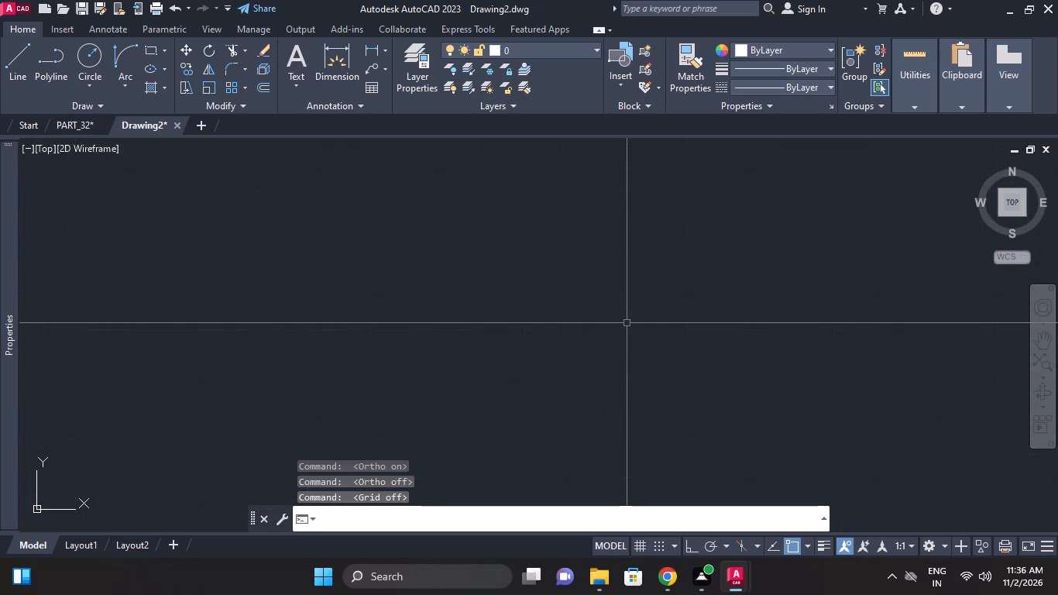
Configure the drawing units to millimetres with decimal lengths at precision 0.
text(un)
key(space)
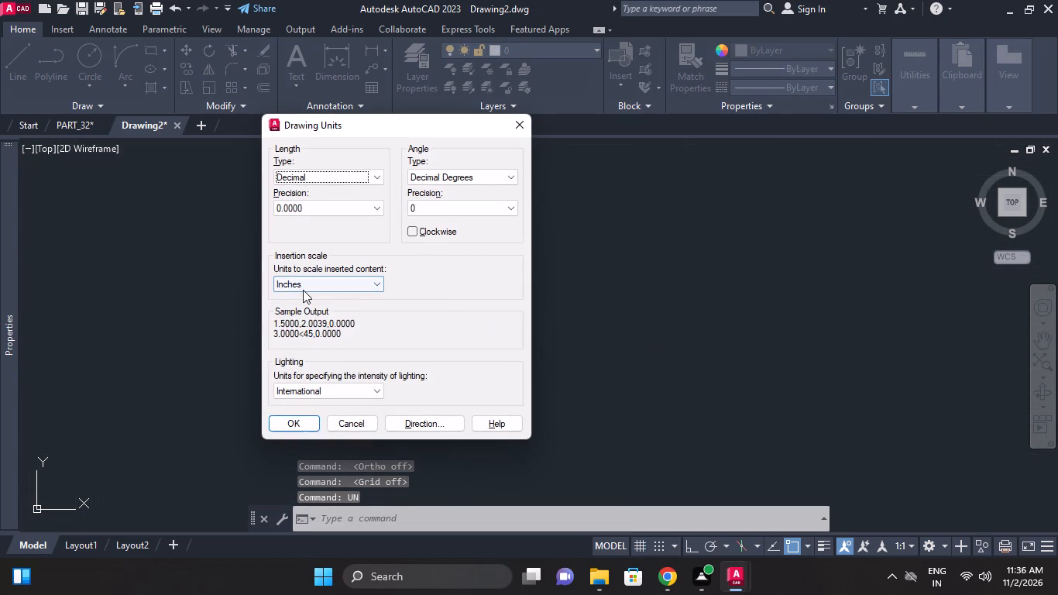
click(303, 290)
click(304, 346)
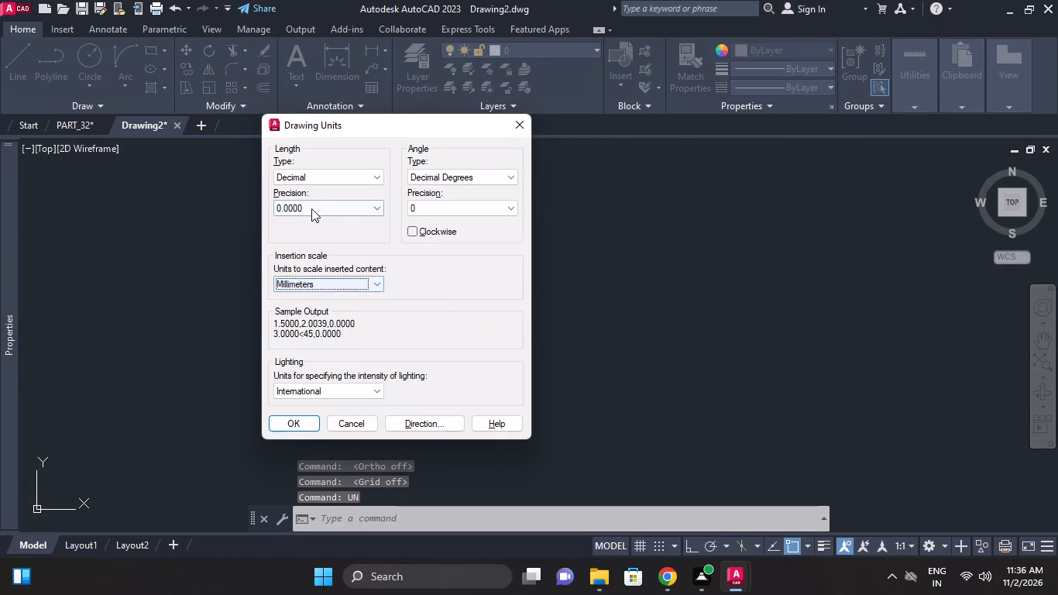
click(311, 213)
click(311, 218)
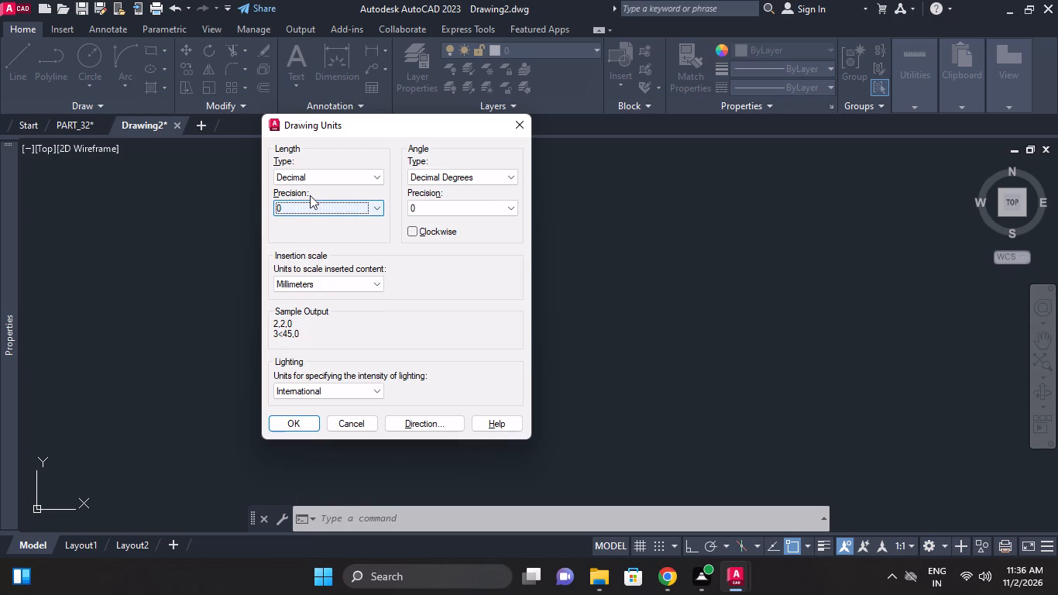
click(323, 174)
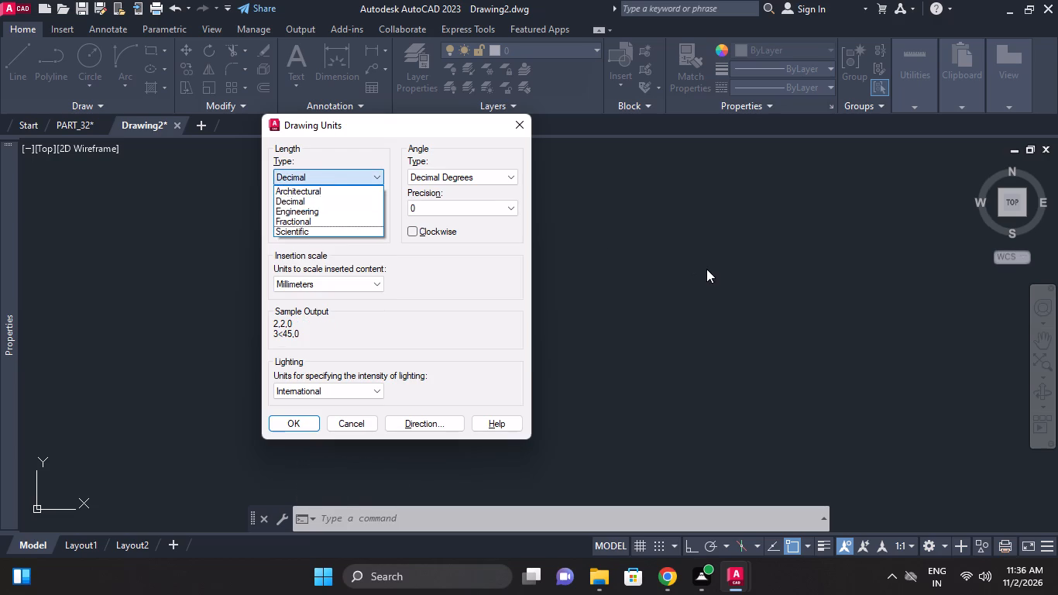
click(706, 269)
click(320, 418)
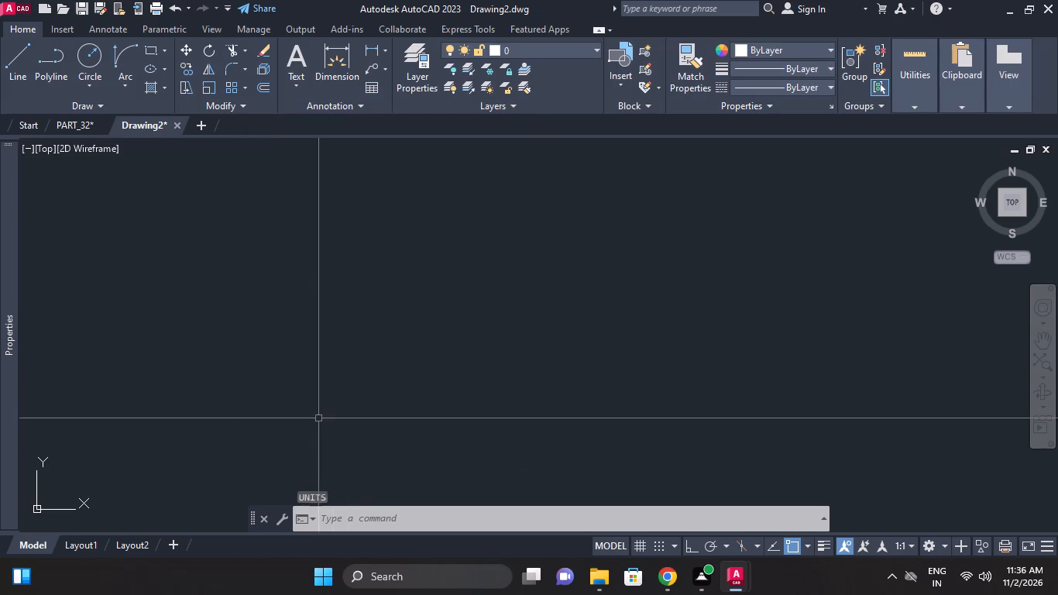
Modify the Standard dimension style so its linear dimensions use a primary units precision of 0.
text(d)
key(space)
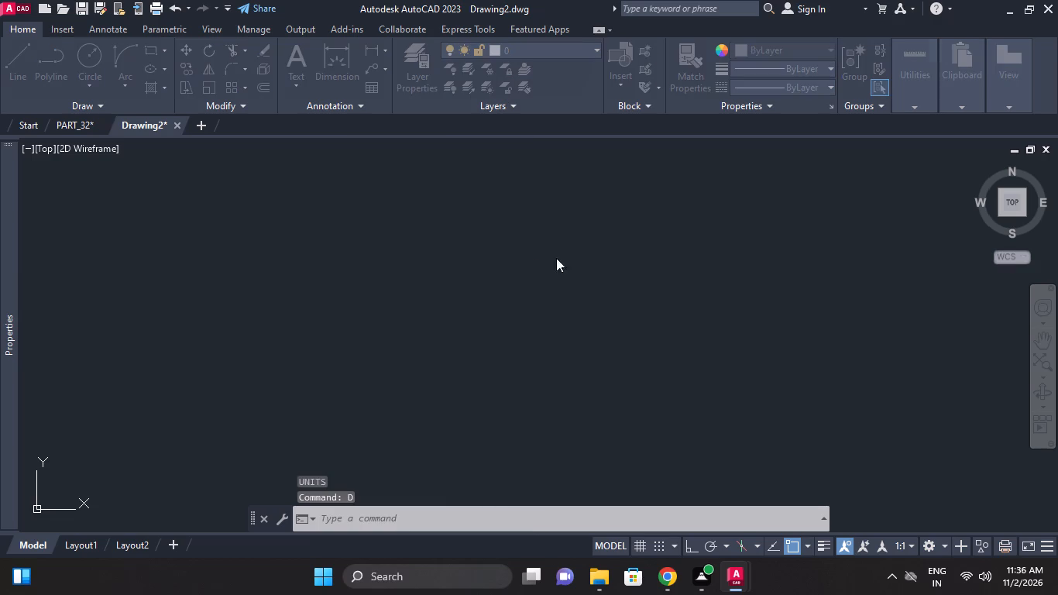
click(689, 253)
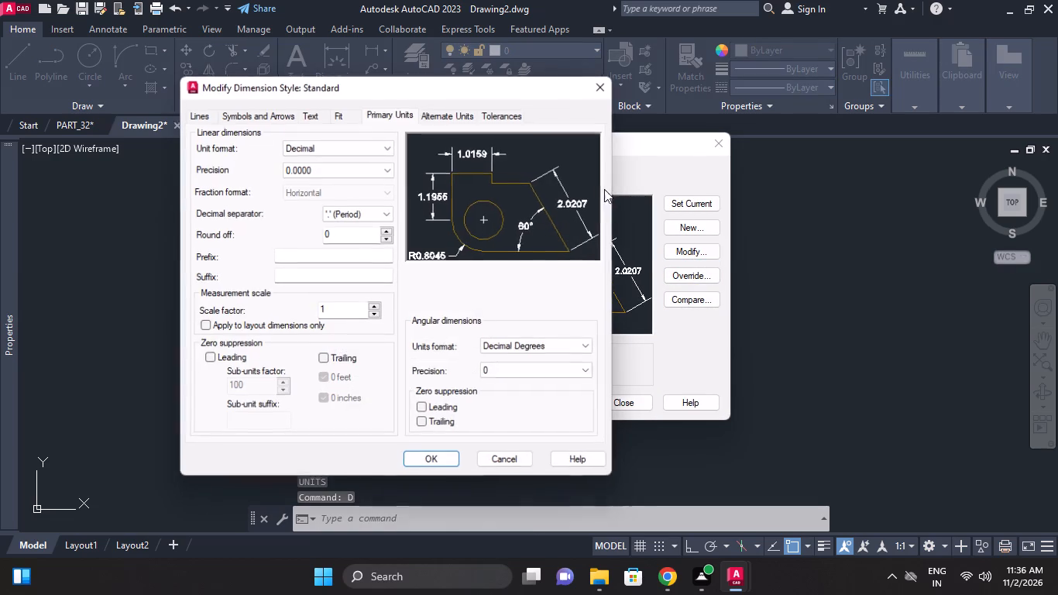
click(445, 118)
click(366, 112)
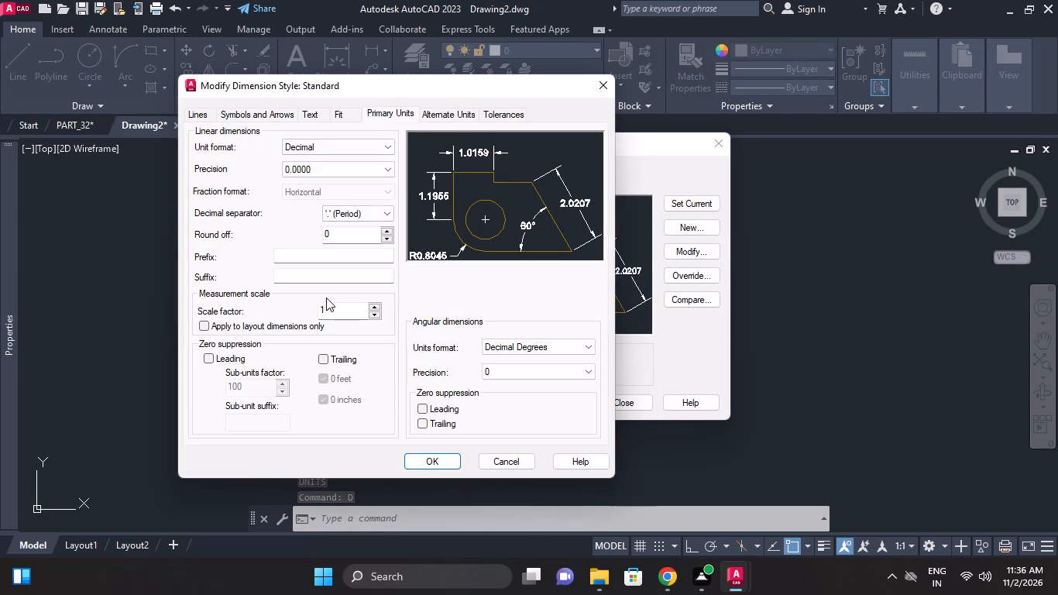
click(330, 169)
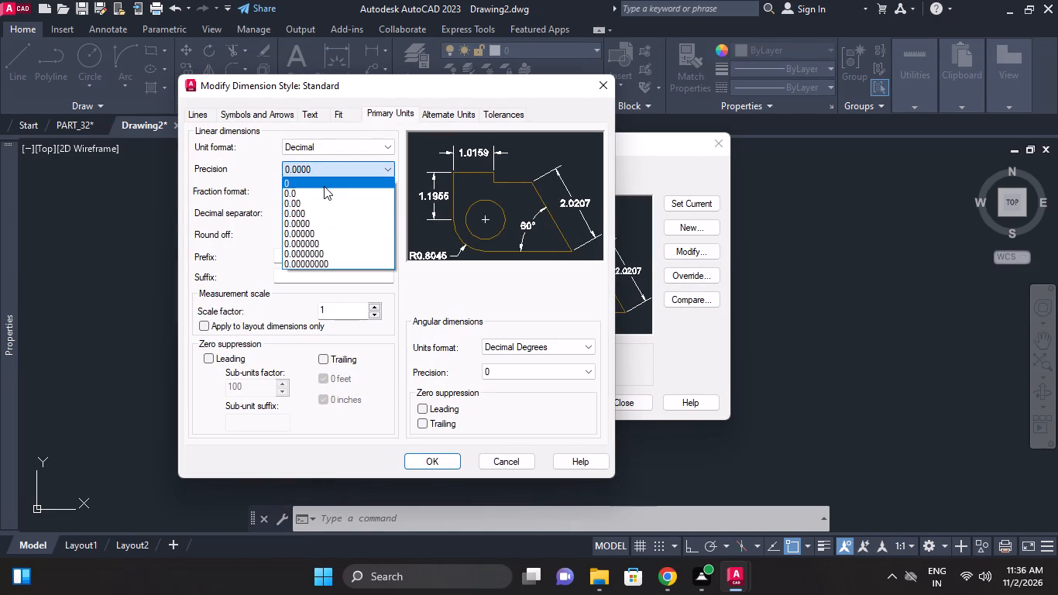
click(324, 186)
Set the dimension text height to 4, align the text with the dimension line, and place it vertically Above.
click(321, 112)
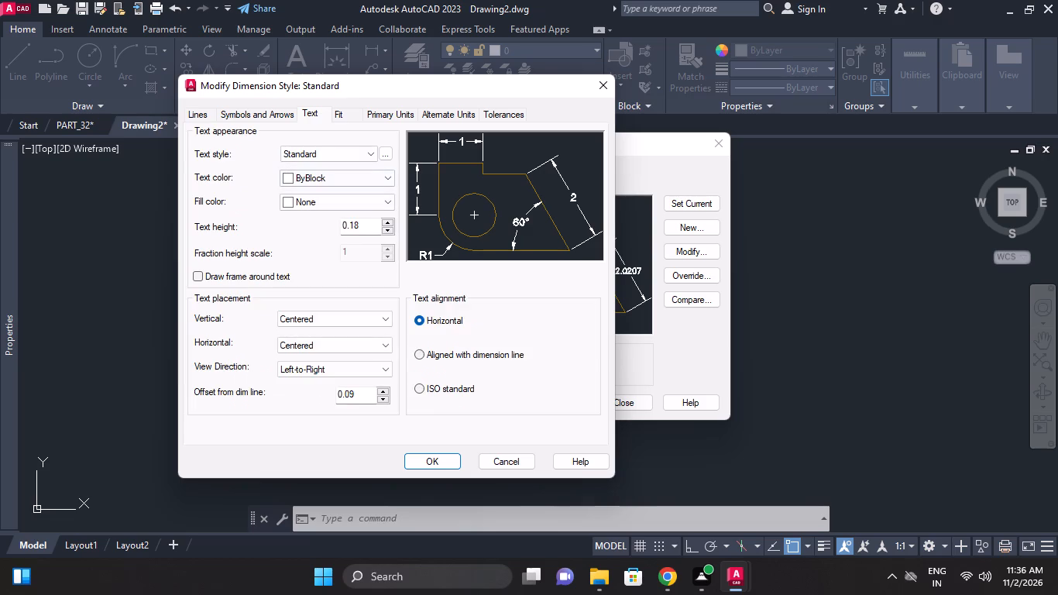
drag(369, 227, 297, 230)
key(4)
key(Return)
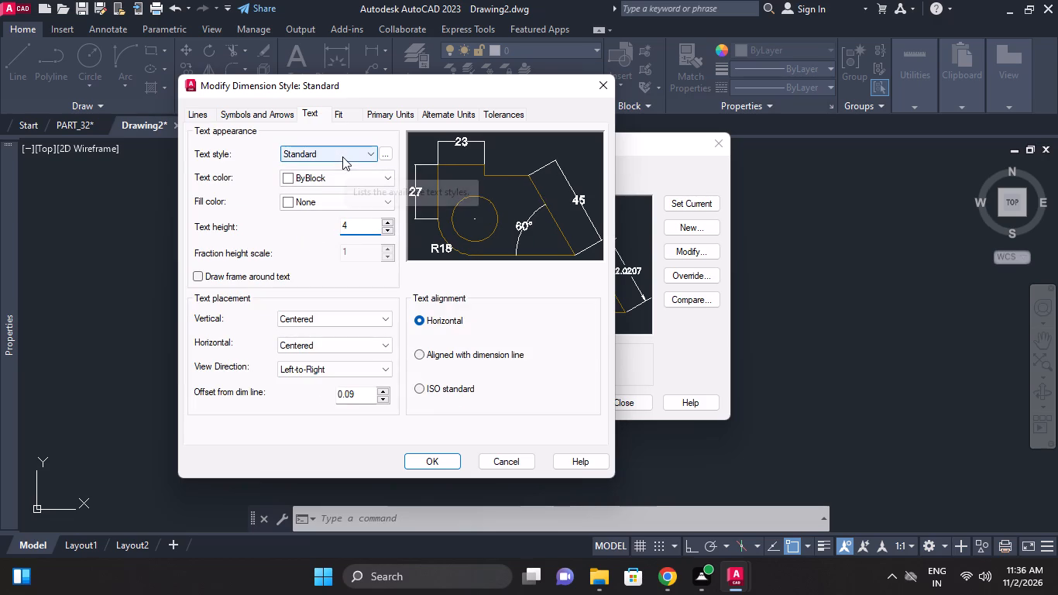
click(441, 354)
click(328, 320)
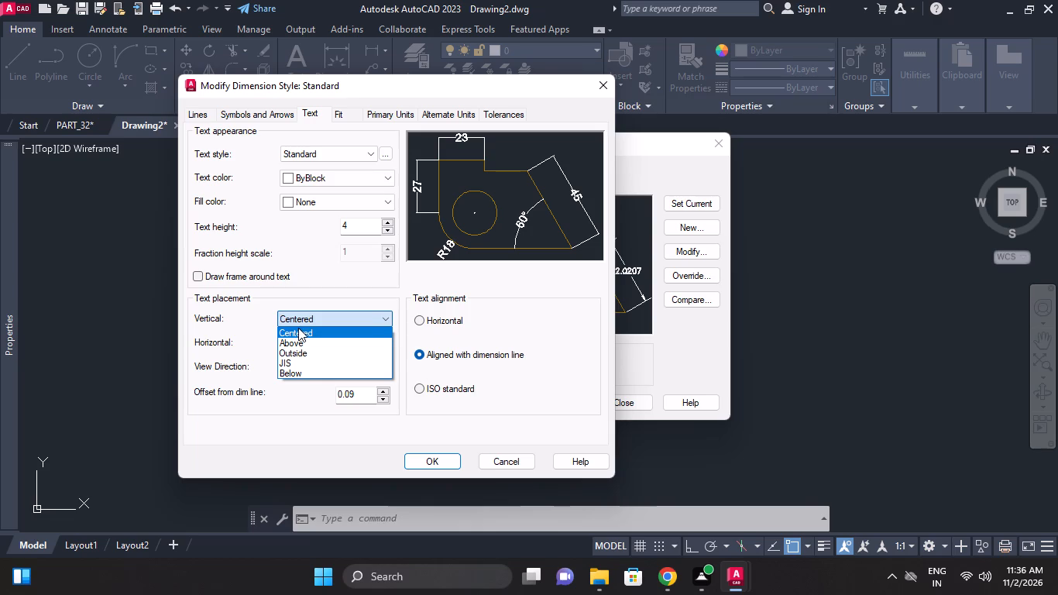
click(298, 337)
click(304, 323)
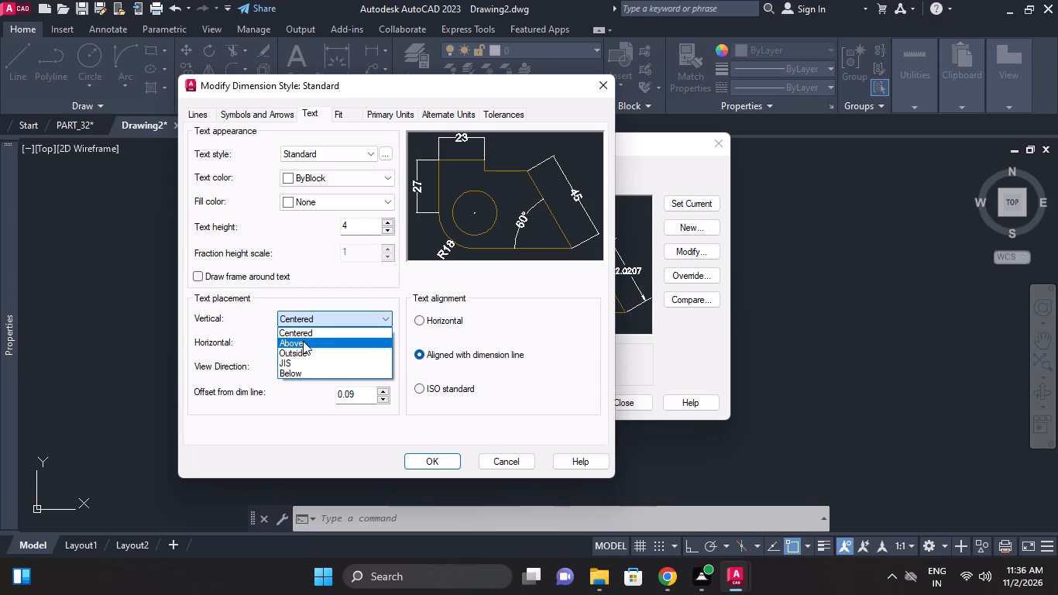
click(303, 341)
Set the extension line color of the dimension style to Color 251.
click(208, 112)
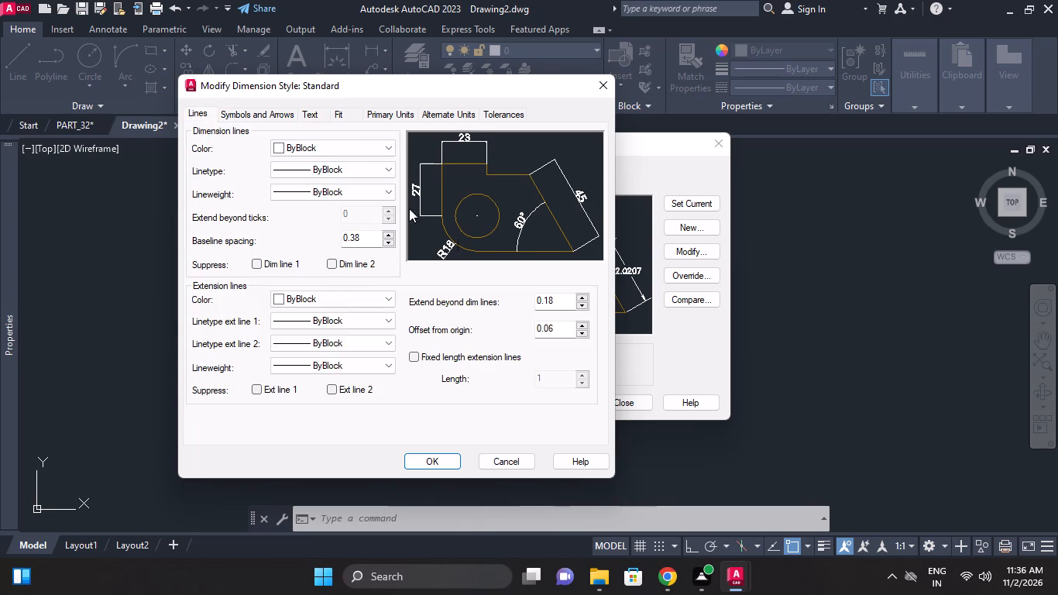
click(335, 192)
click(335, 192)
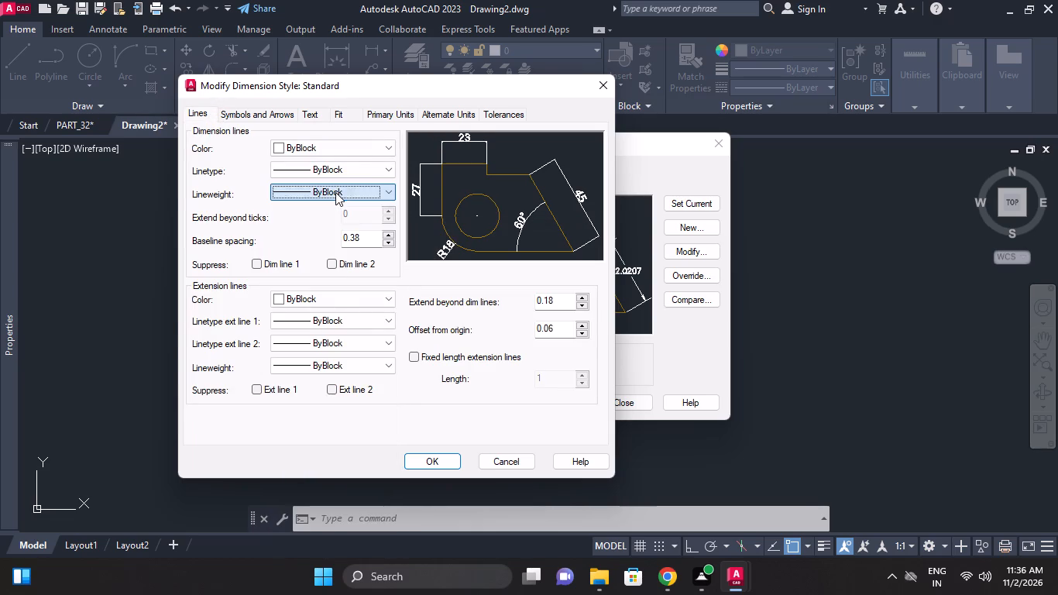
click(333, 287)
click(321, 293)
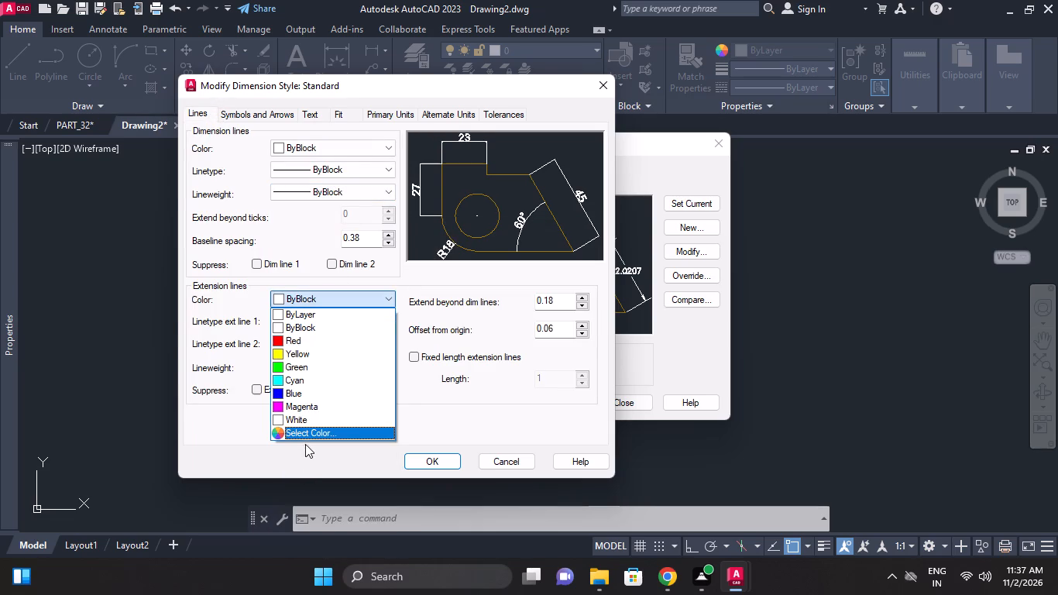
click(305, 444)
click(312, 296)
click(314, 431)
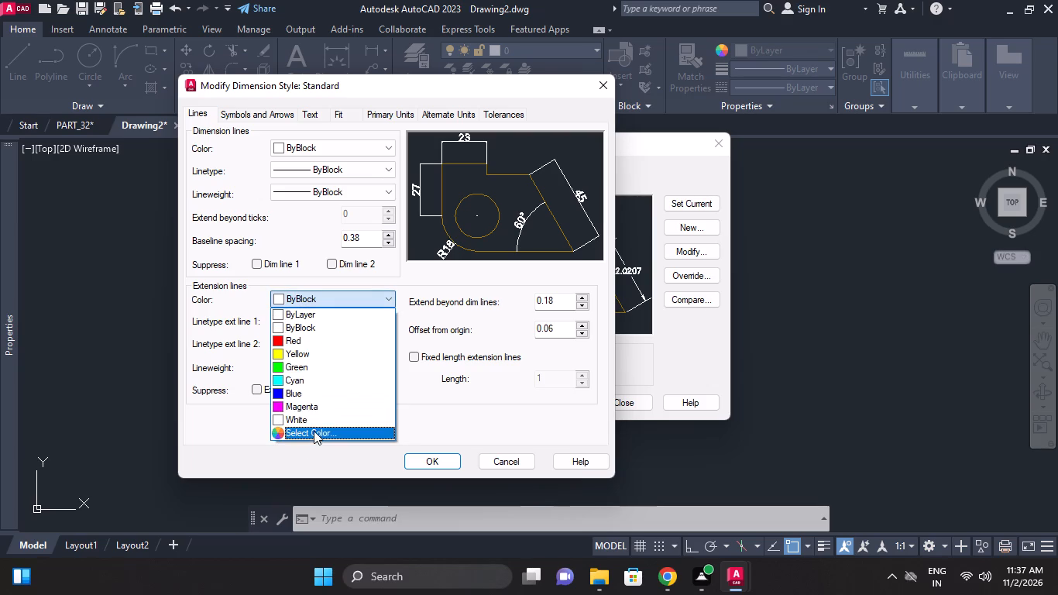
click(294, 341)
click(373, 404)
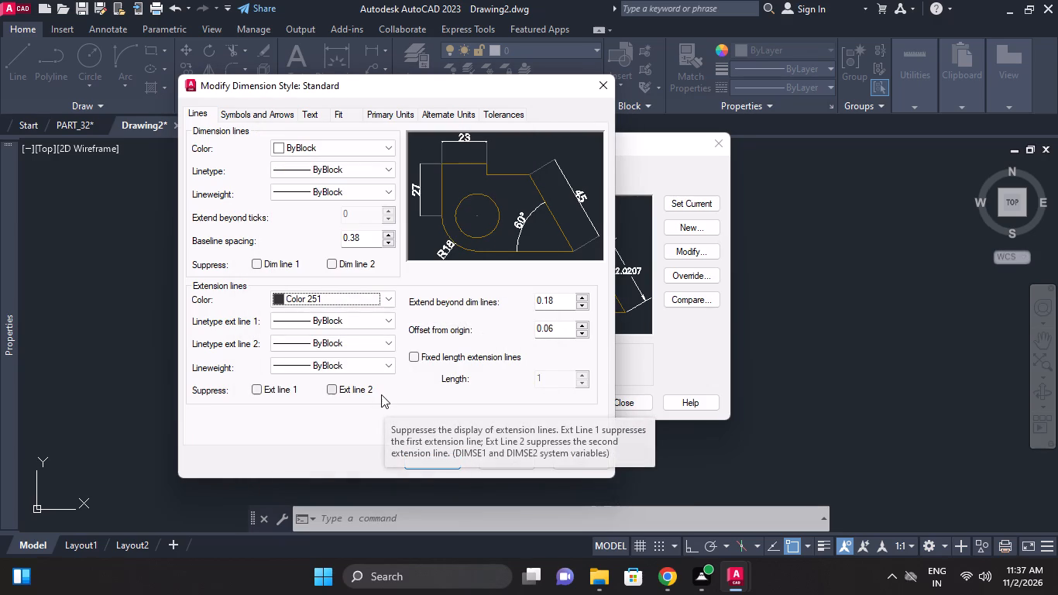
Change both dimension arrowheads to Oblique and set the arrow size to 4.
click(270, 112)
click(248, 160)
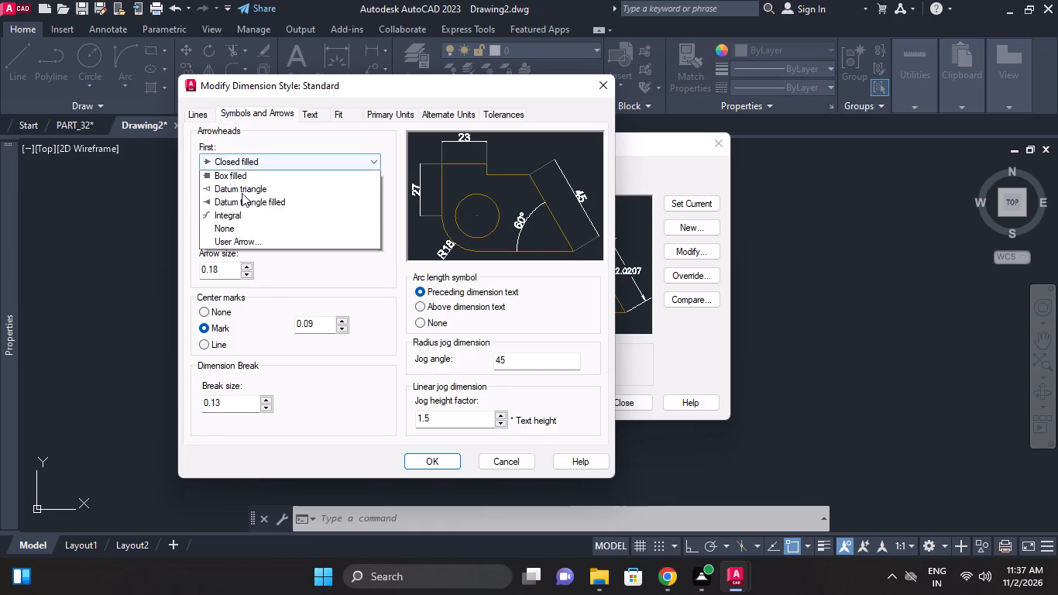
click(243, 242)
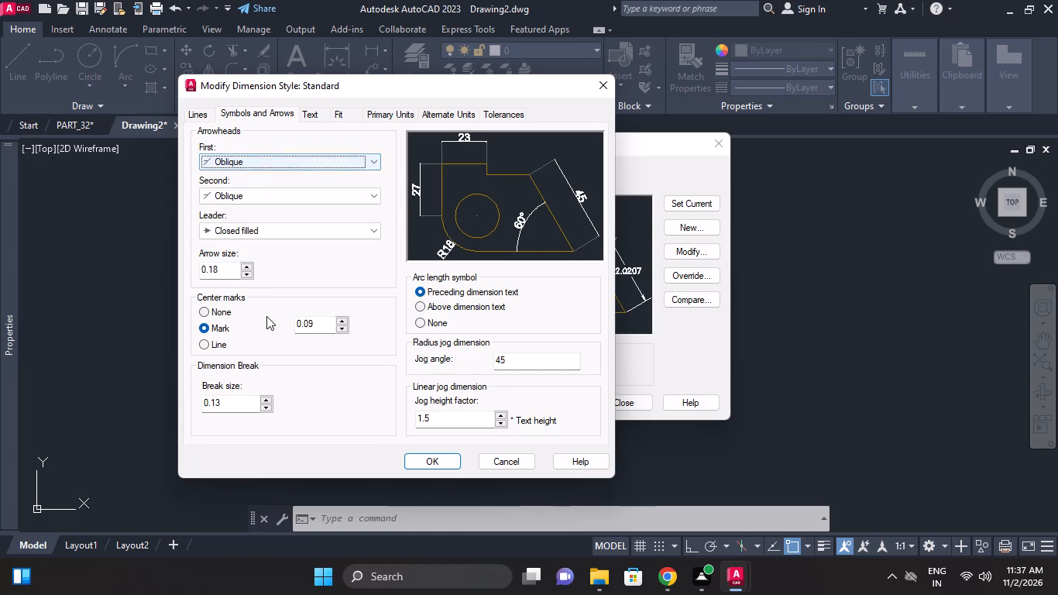
drag(201, 263, 125, 263)
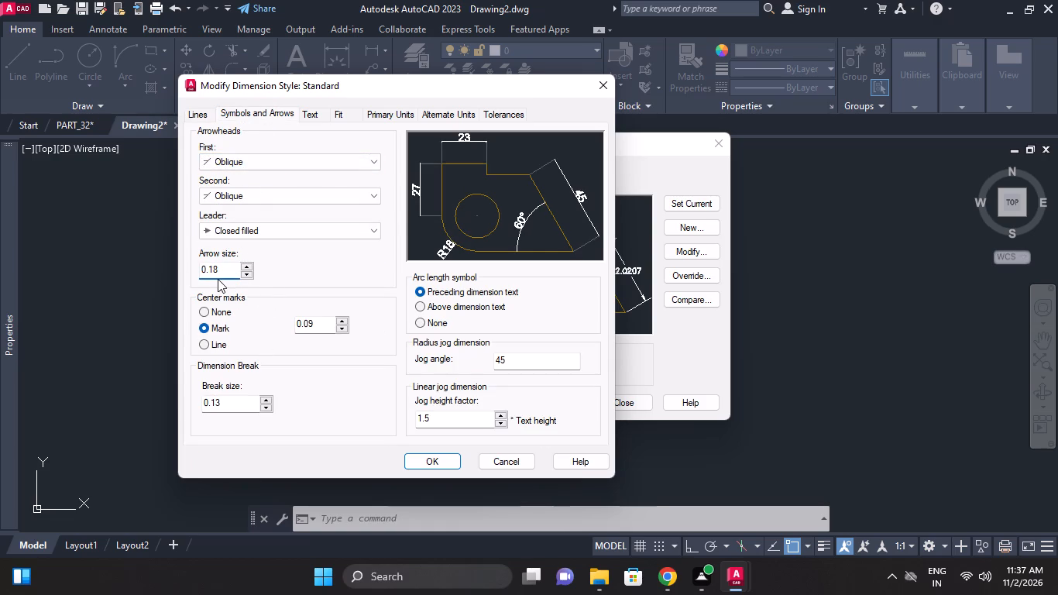
drag(221, 273, 139, 272)
key(4)
key(Return)
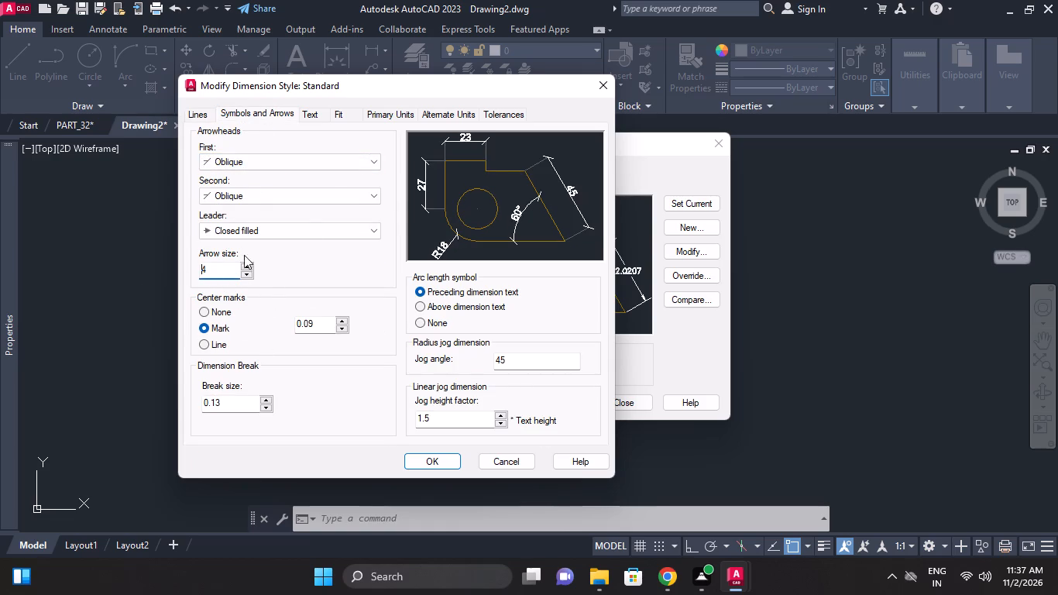
Accept the style modifications, set Standard as the current dimension style, and close the Dimension Style Manager.
click(307, 112)
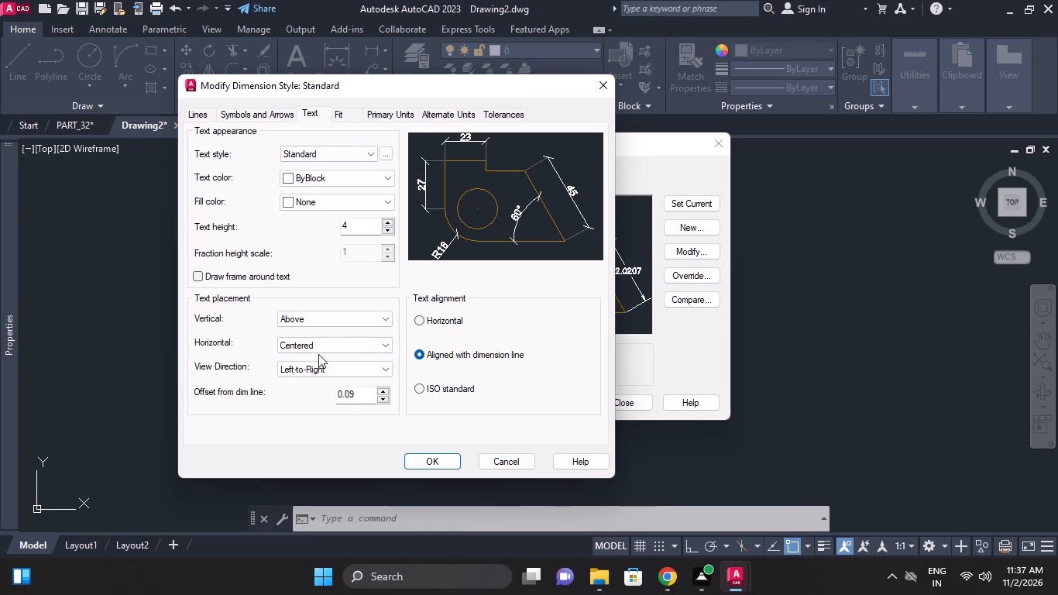
click(424, 455)
double_click(692, 204)
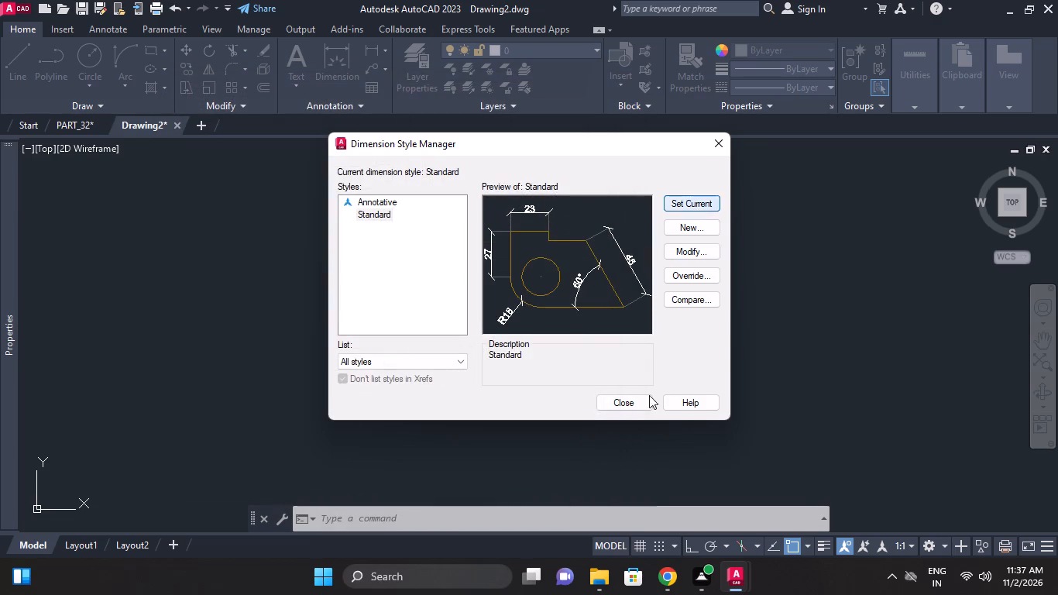
click(633, 397)
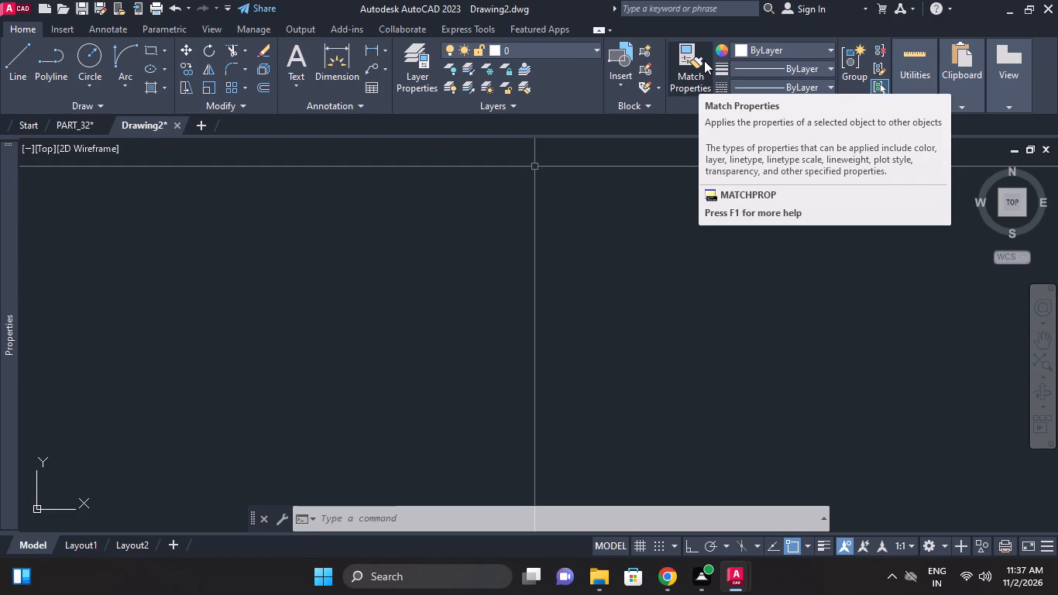
Turn on Ortho mode and draw a horizontal line 70 mm long in the empty drawing area.
scroll(685, 251, down, 1)
middle_drag(685, 251, 678, 266)
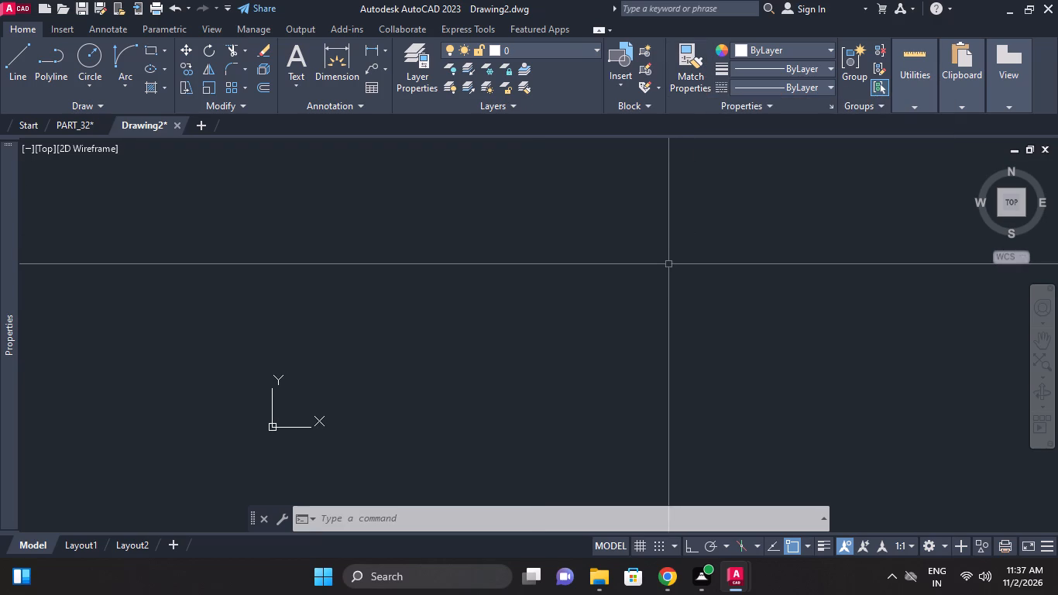
middle_drag(645, 403, 654, 398)
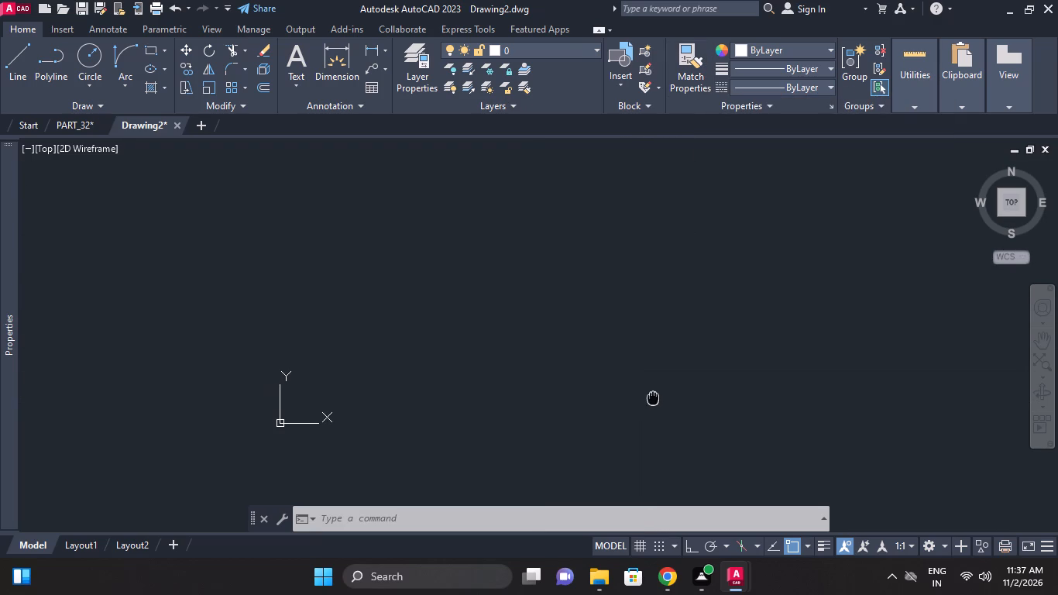
middle_drag(654, 398, 654, 397)
click(13, 64)
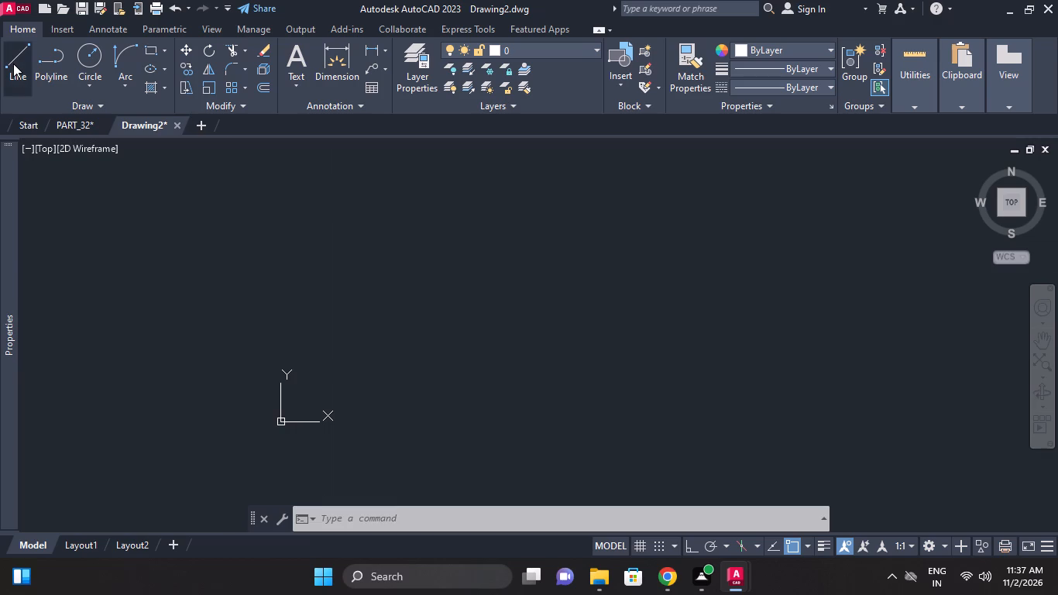
middle_drag(569, 363, 508, 407)
click(685, 544)
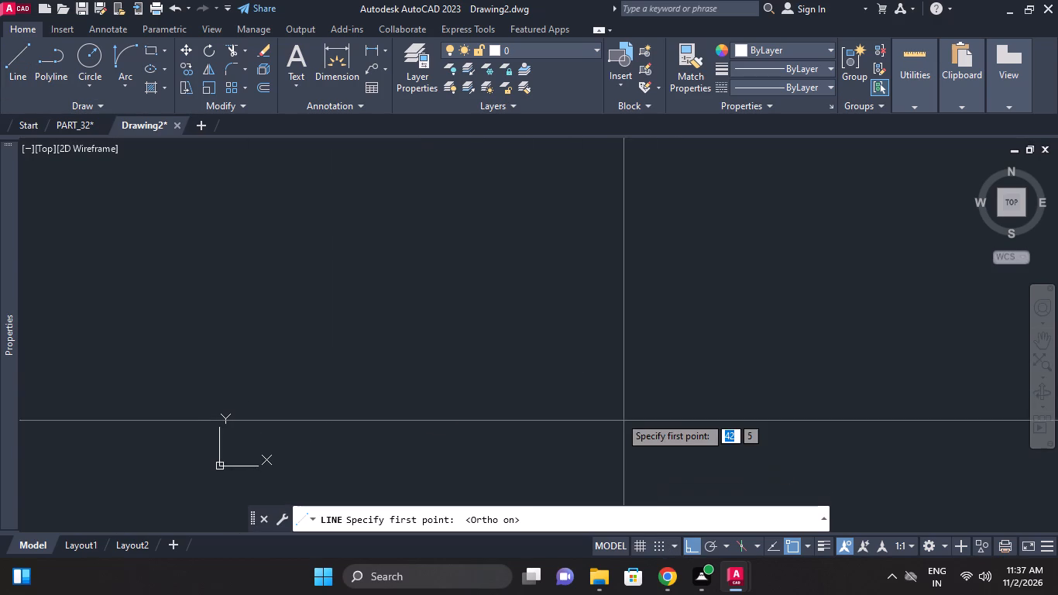
click(602, 388)
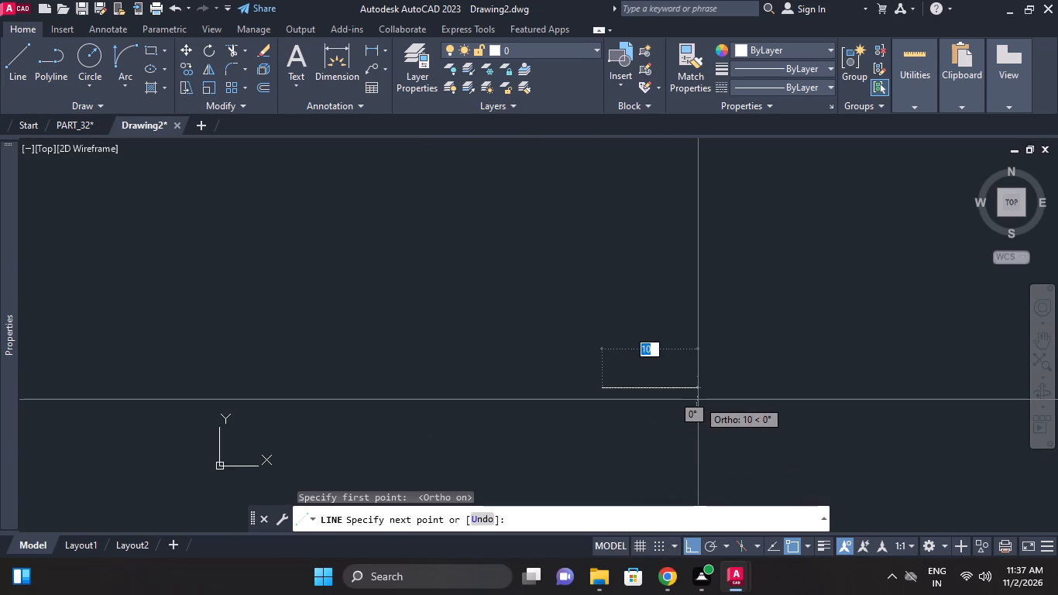
text(70)
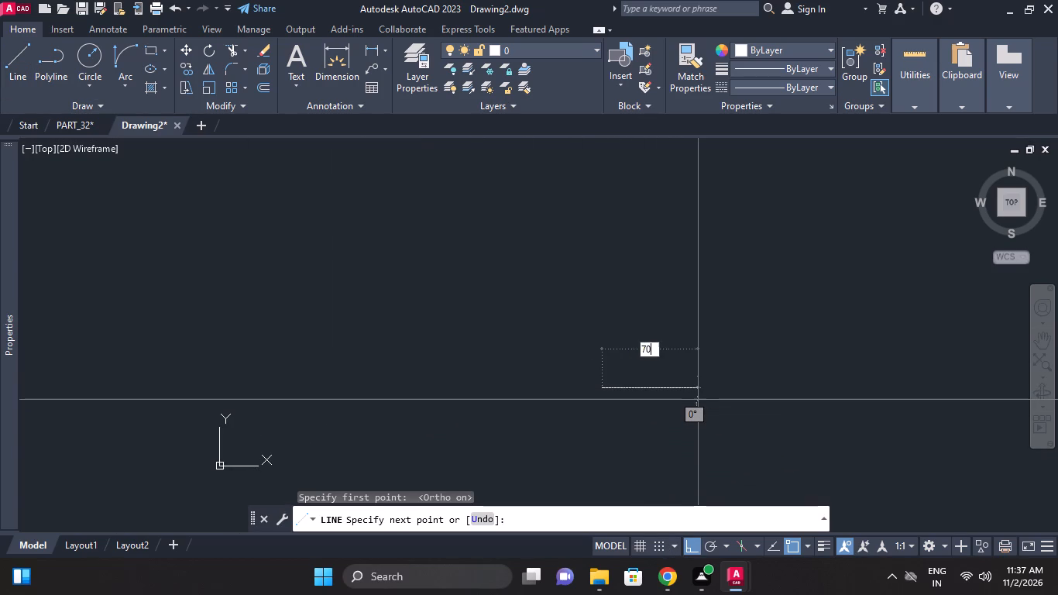
key(Return)
key(Return)
Move the 70 mm line vertically upward, well above the origin.
scroll(711, 396, down, 4)
middle_drag(705, 411, 648, 428)
drag(760, 455, 754, 440)
click(716, 339)
right_click(716, 339)
click(764, 270)
click(830, 390)
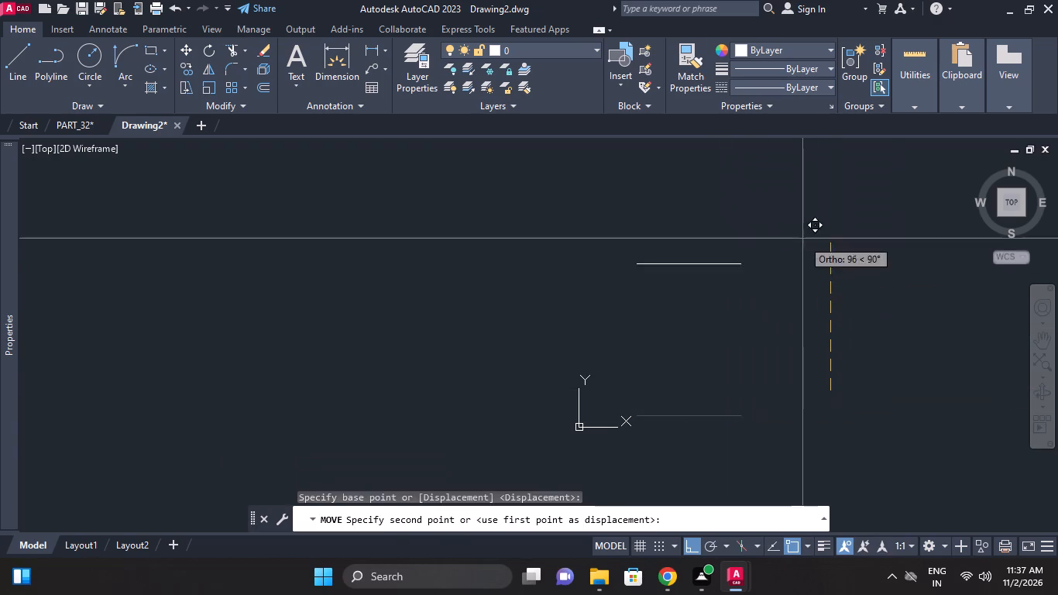
click(788, 189)
Draw a circle of radius 5 mm centred on each endpoint of the horizontal line.
scroll(683, 184, up, 3)
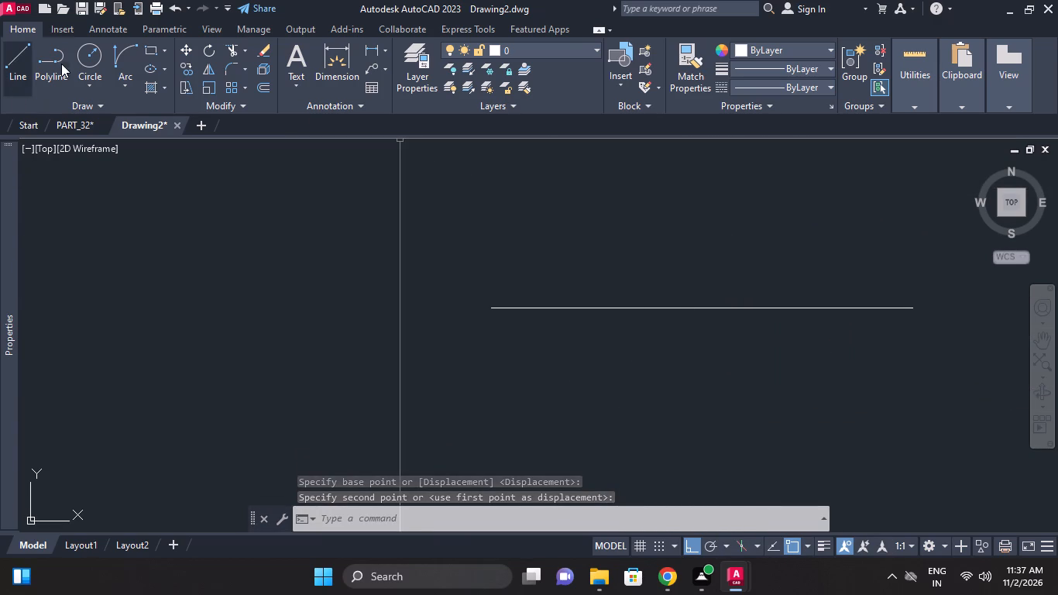
click(84, 60)
click(485, 308)
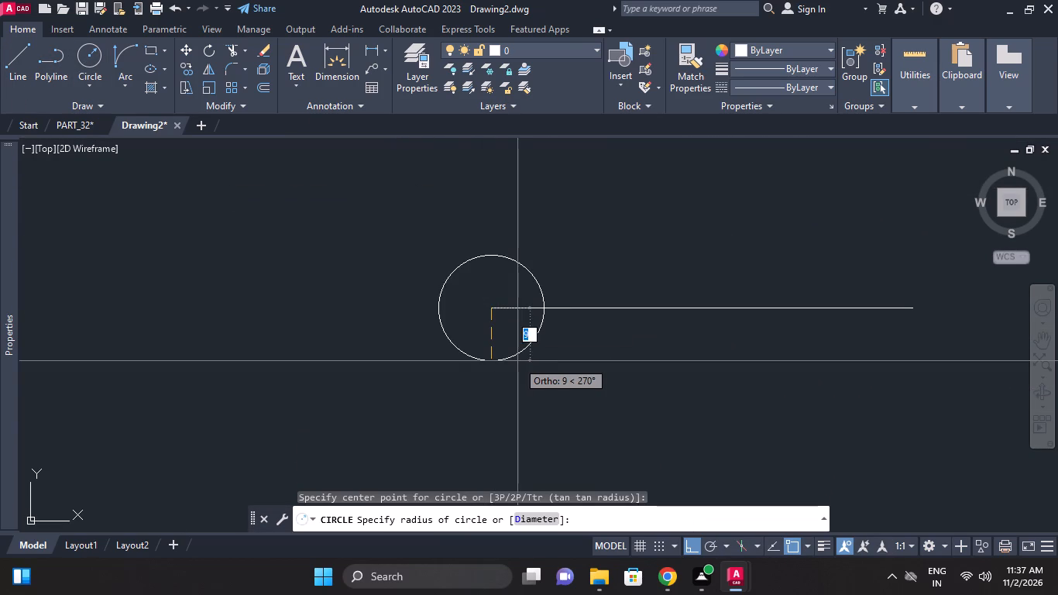
key(5)
key(Return)
key(Return)
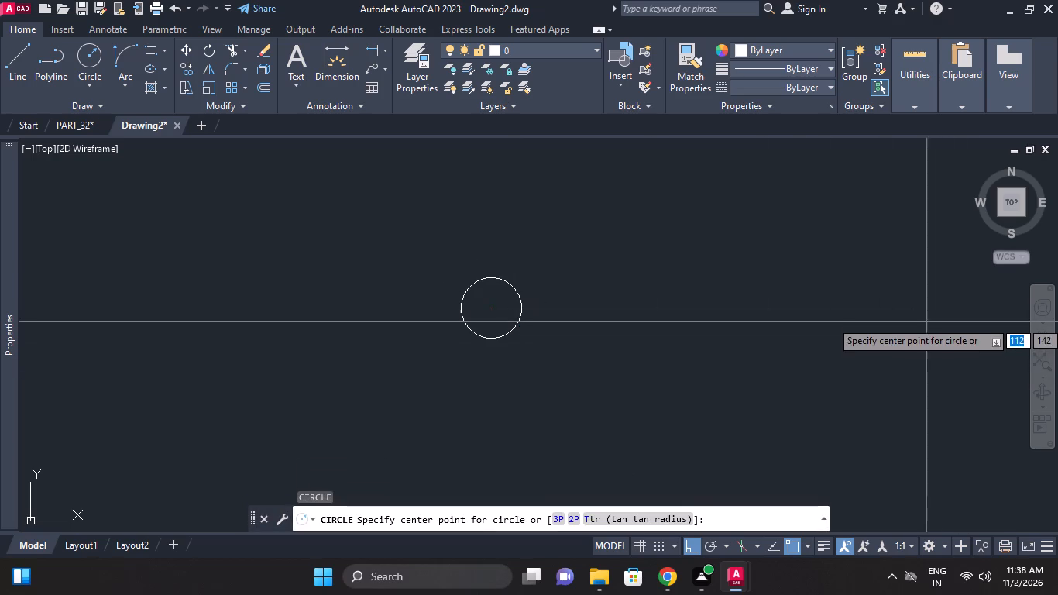
click(912, 308)
key(5)
key(Return)
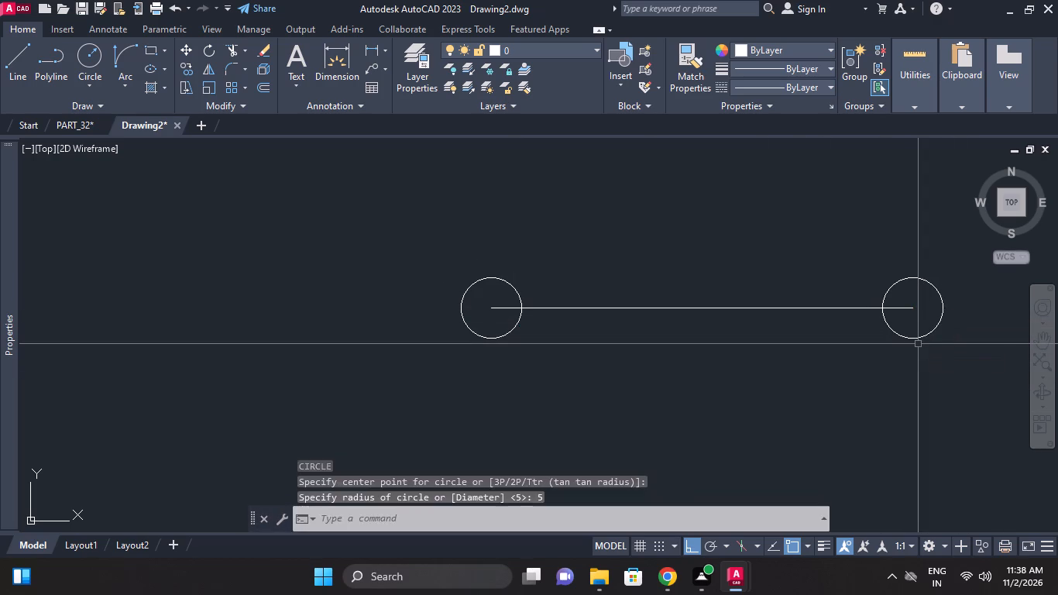
Draw a concentric circle of radius 10 mm around each of the two end circles.
key(Return)
click(914, 308)
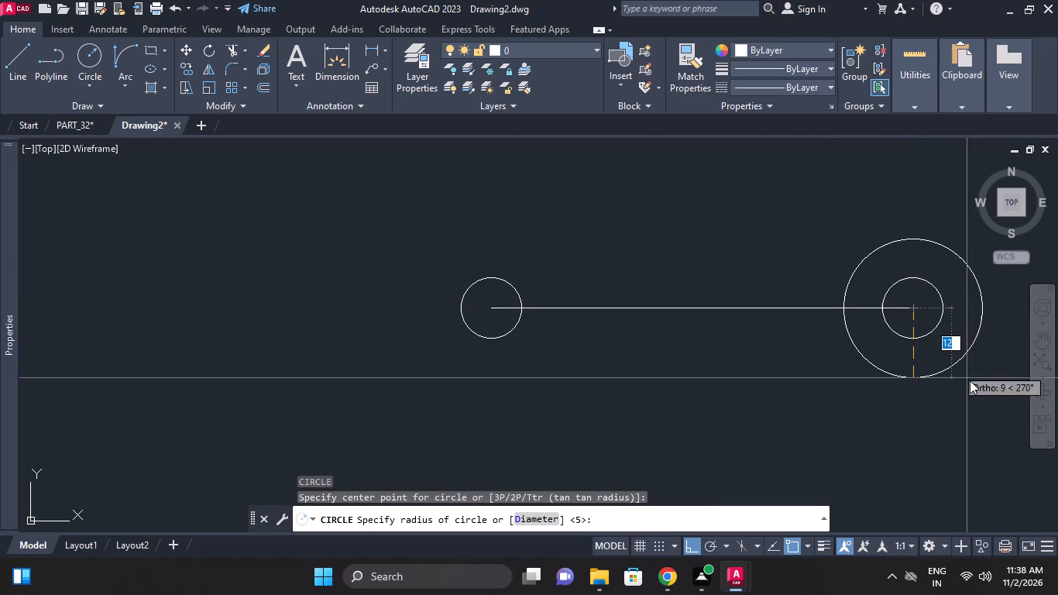
key(1)
key(0)
key(Return)
key(Return)
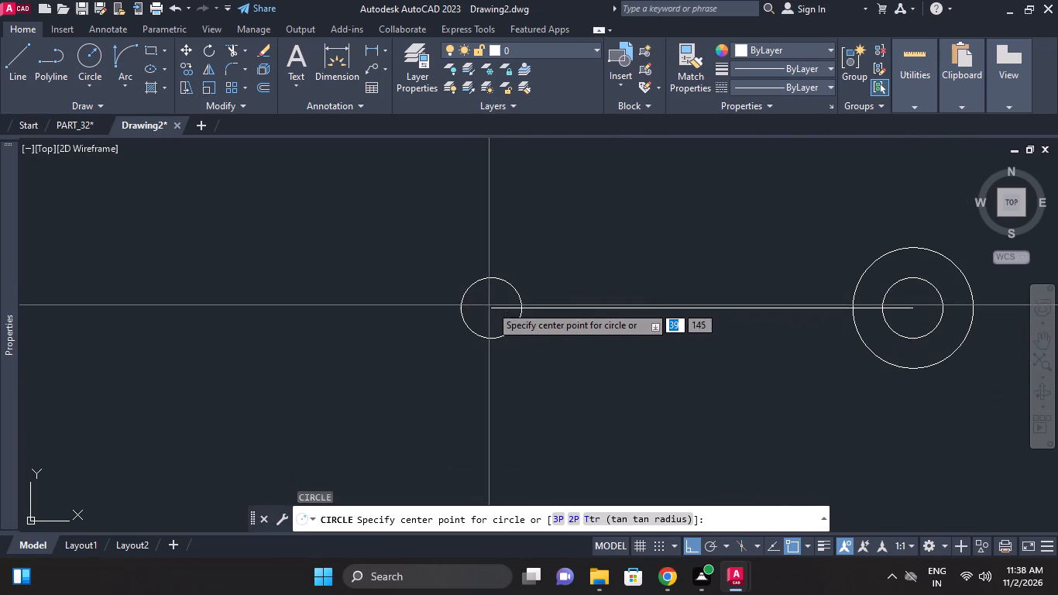
click(494, 306)
text(10)
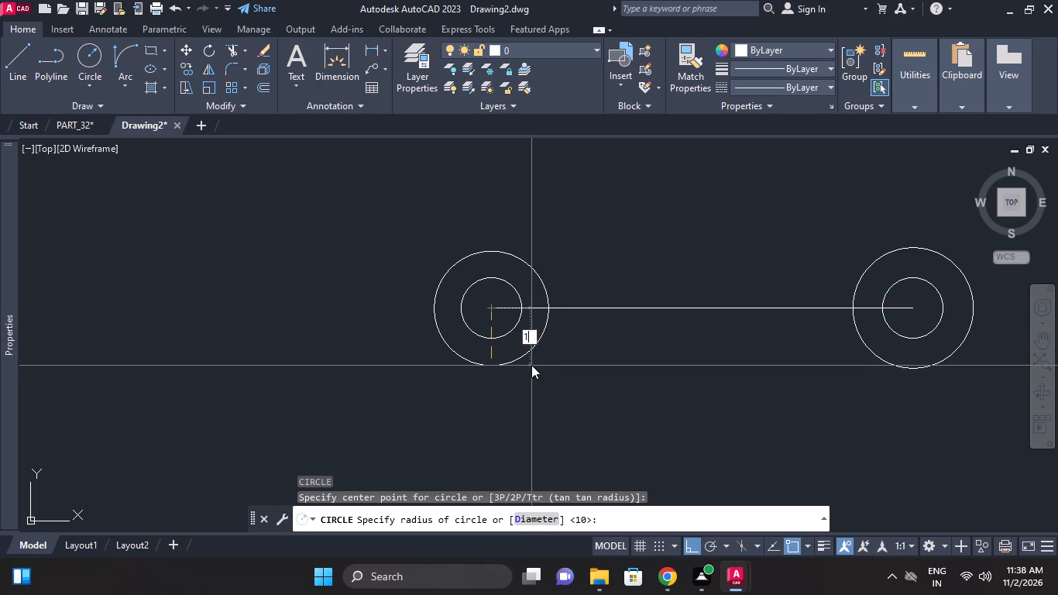
key(Return)
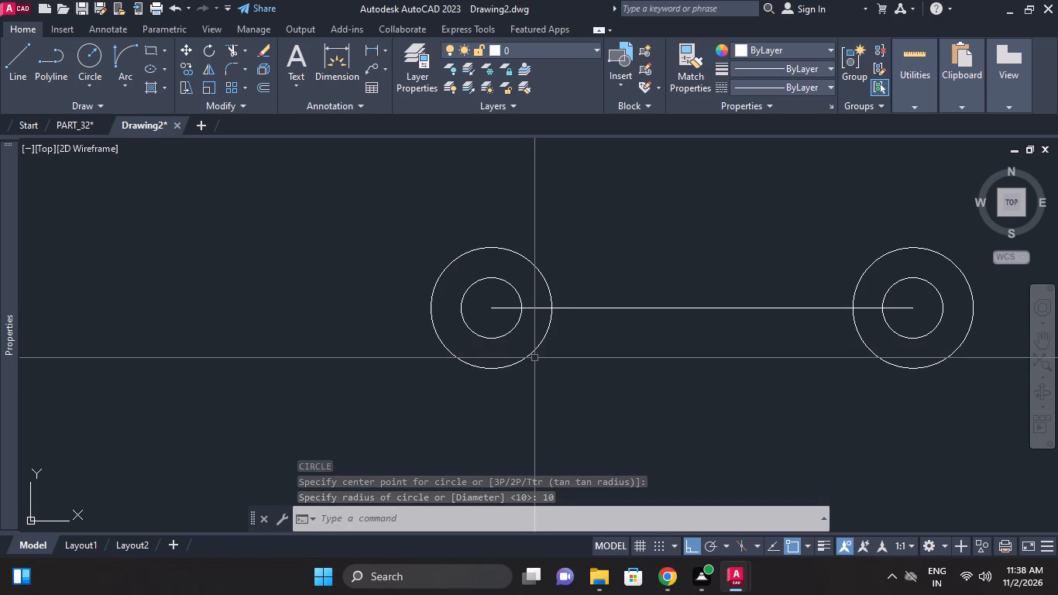
Draw two concentric circles of radius 6 mm and 15 mm centred on the midpoint of the horizontal line.
click(84, 59)
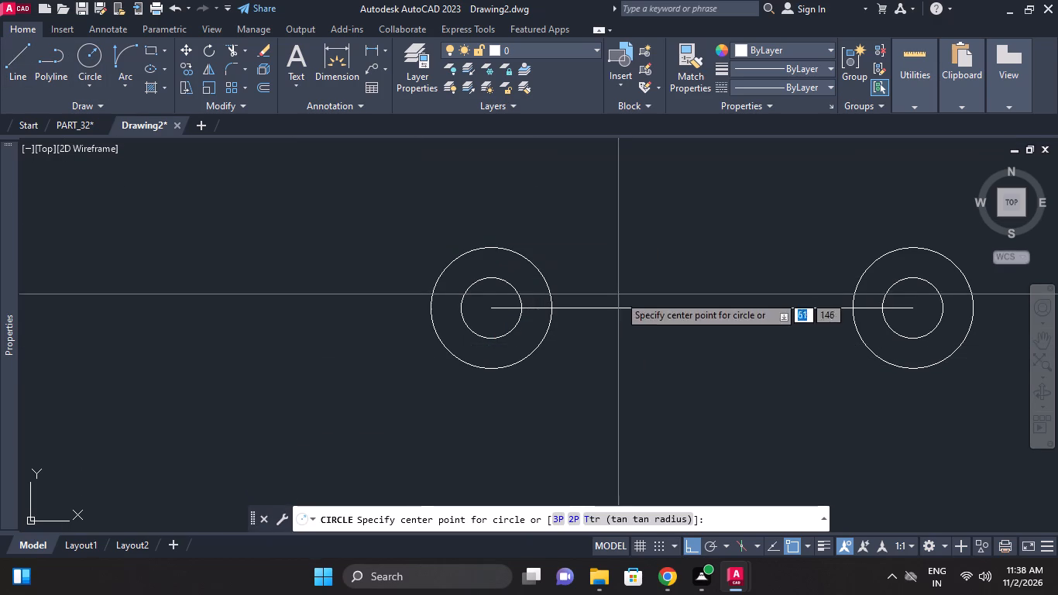
click(702, 306)
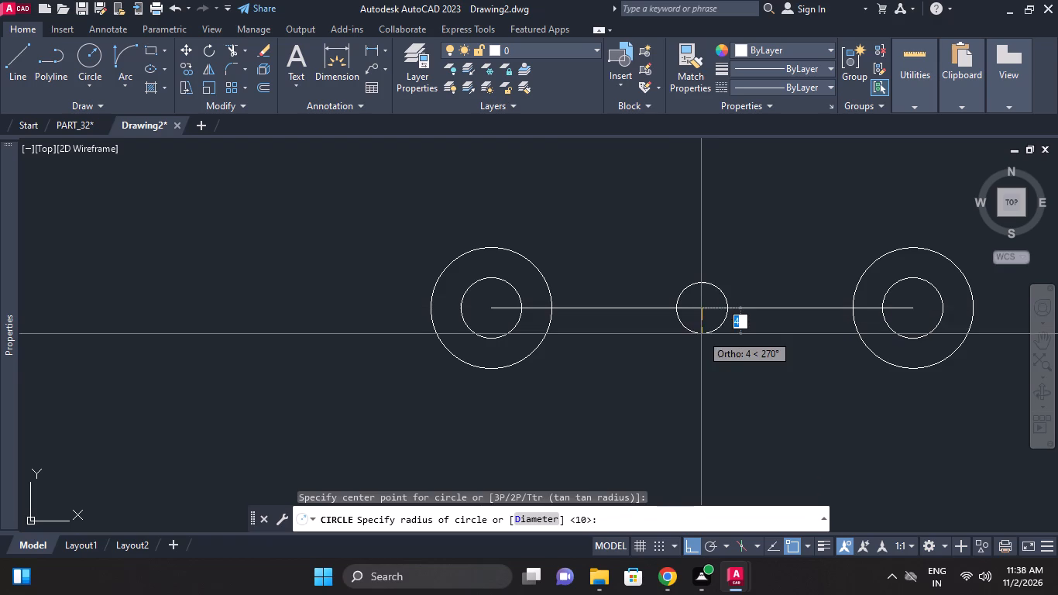
key(6)
key(Return)
key(Return)
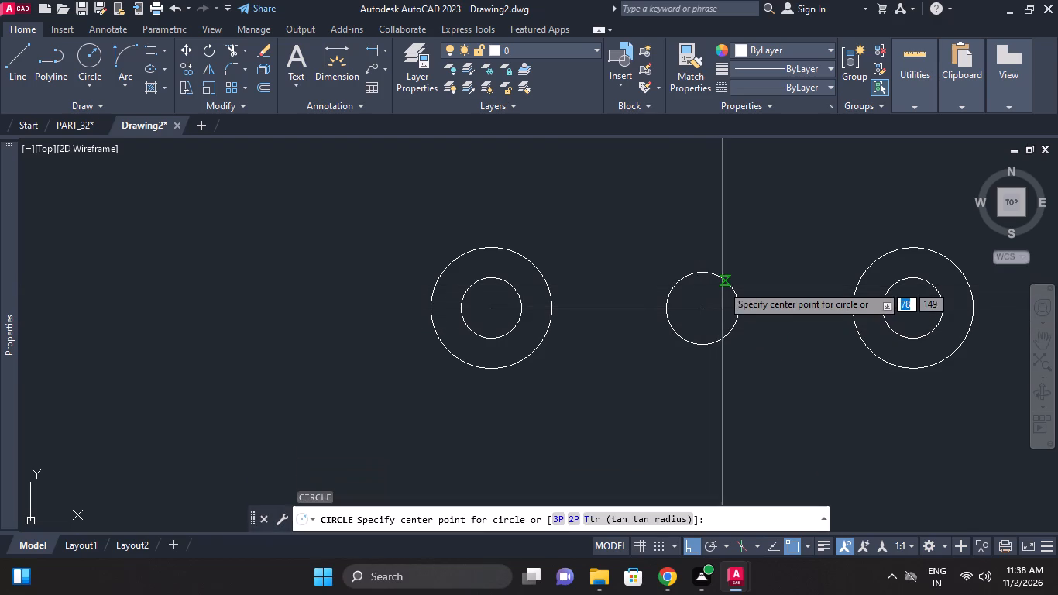
click(700, 306)
text(15)
key(Return)
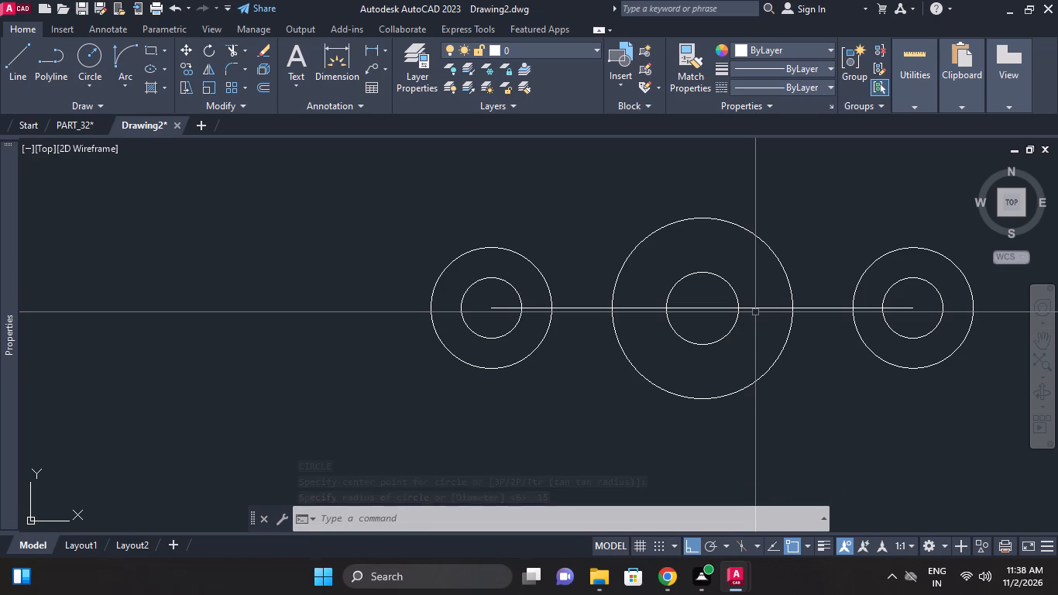
Draw a line from a tangent point on the left outer circle's upper side to the top quadrant of the large middle circle.
middle_drag(802, 339, 775, 332)
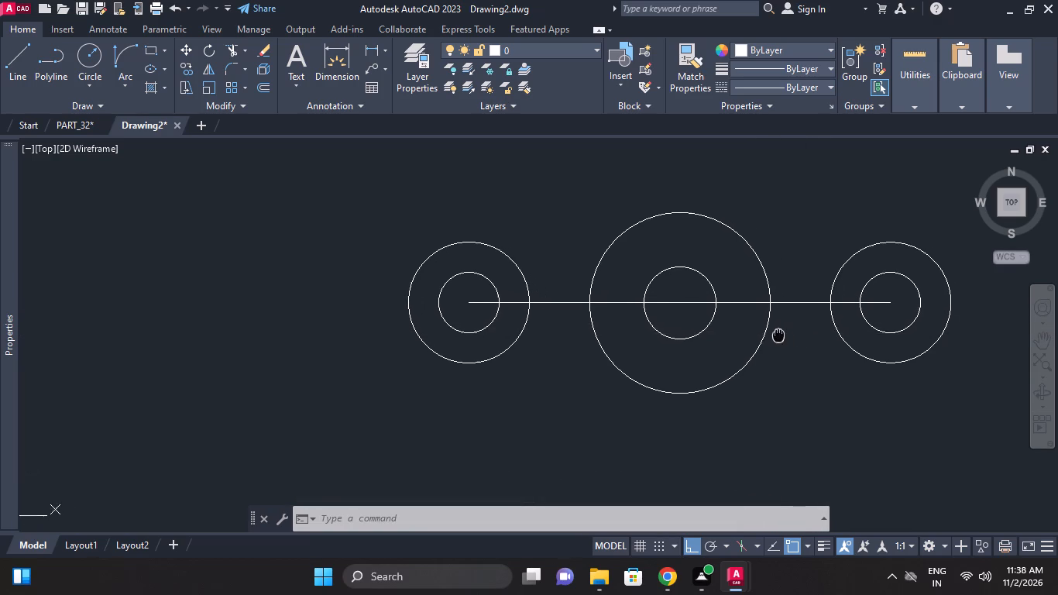
middle_drag(775, 332, 765, 328)
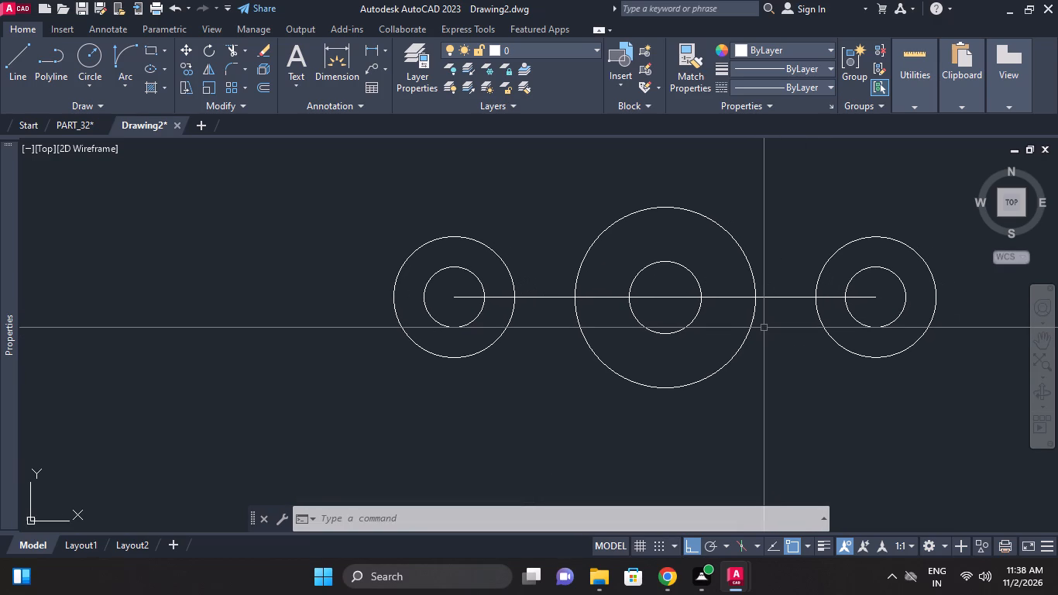
middle_drag(764, 327, 763, 315)
scroll(763, 315, down, 1)
middle_drag(763, 315, 660, 318)
middle_drag(671, 339, 675, 342)
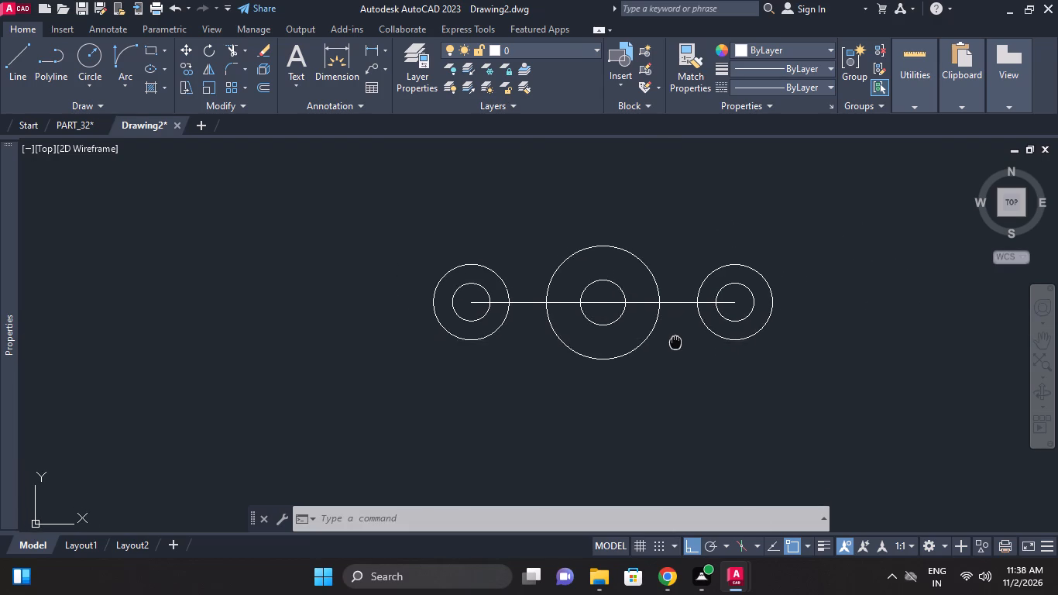
middle_drag(675, 342, 678, 344)
scroll(676, 344, down, 1)
click(27, 62)
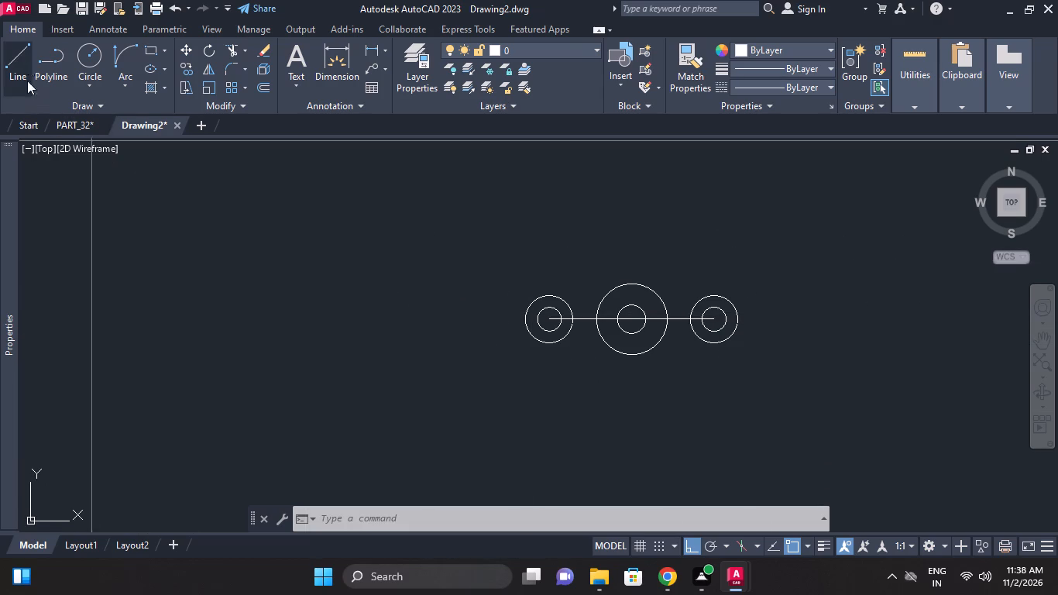
ctrl+right_click(434, 378)
ctrl+right_click(433, 378)
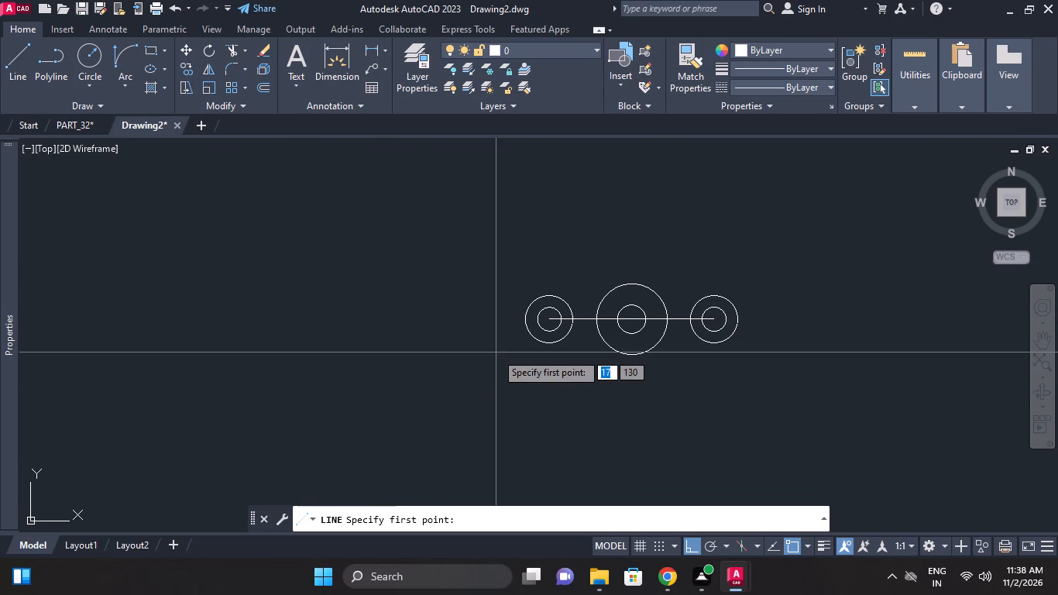
ctrl+right_click(486, 334)
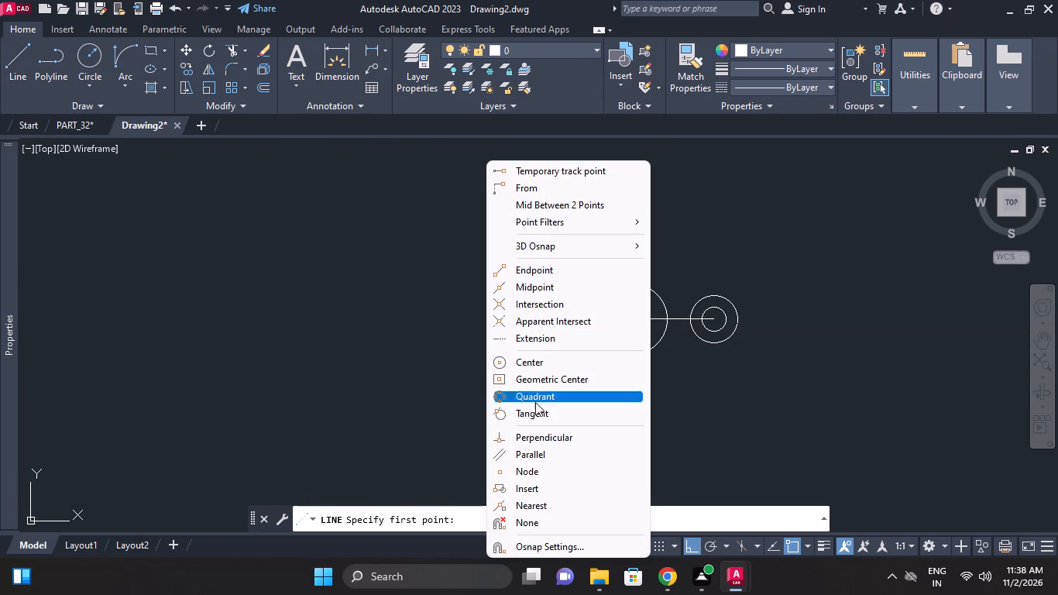
click(535, 411)
click(546, 288)
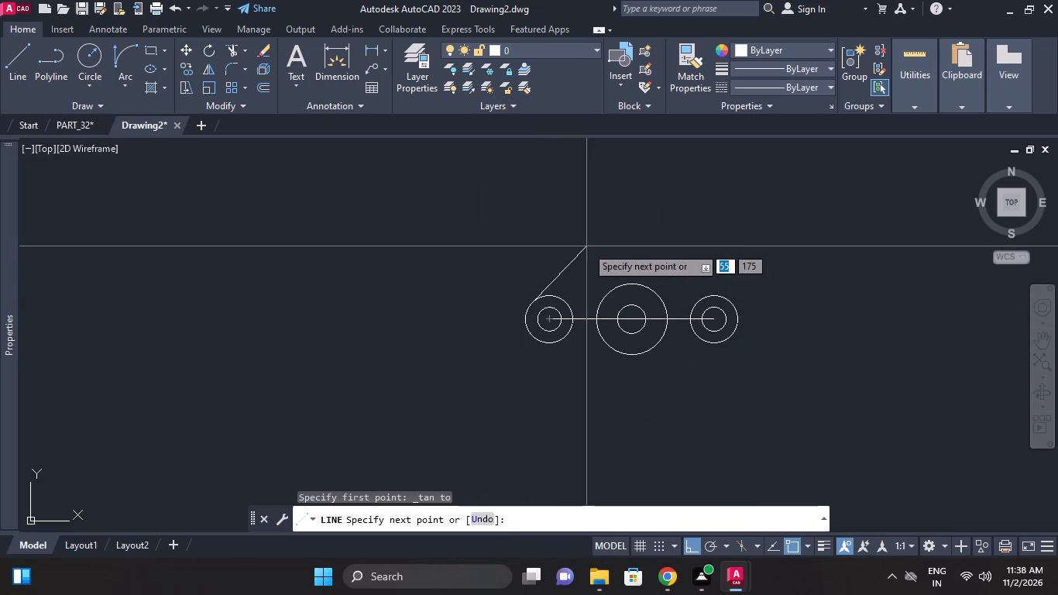
ctrl+right_click(586, 246)
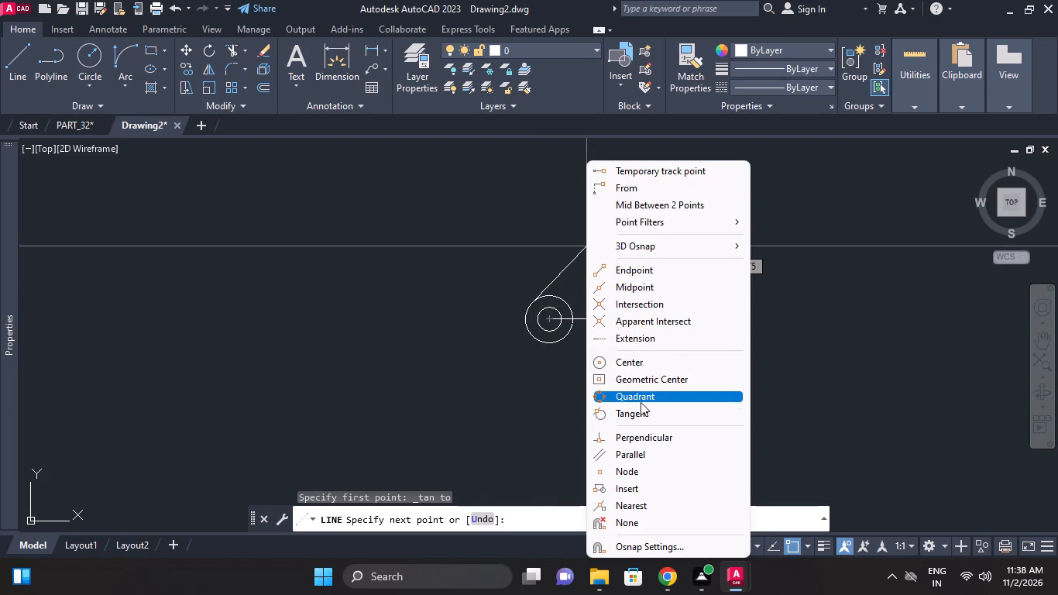
click(641, 400)
click(616, 286)
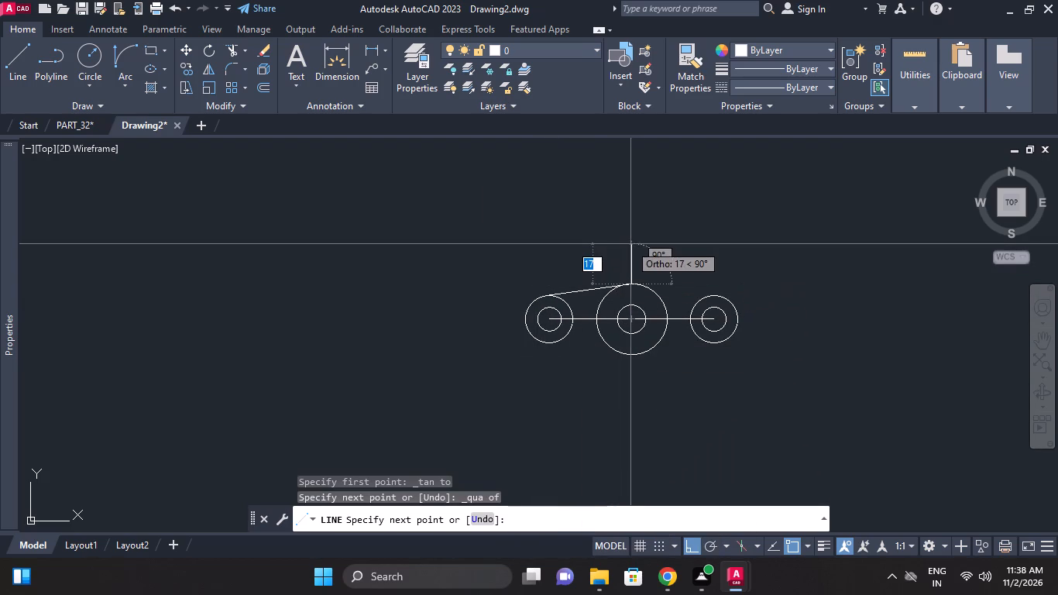
right_click(643, 252)
click(671, 267)
Draw a line tangent to the undersides of the left outer circle and the large middle circle.
right_click(642, 237)
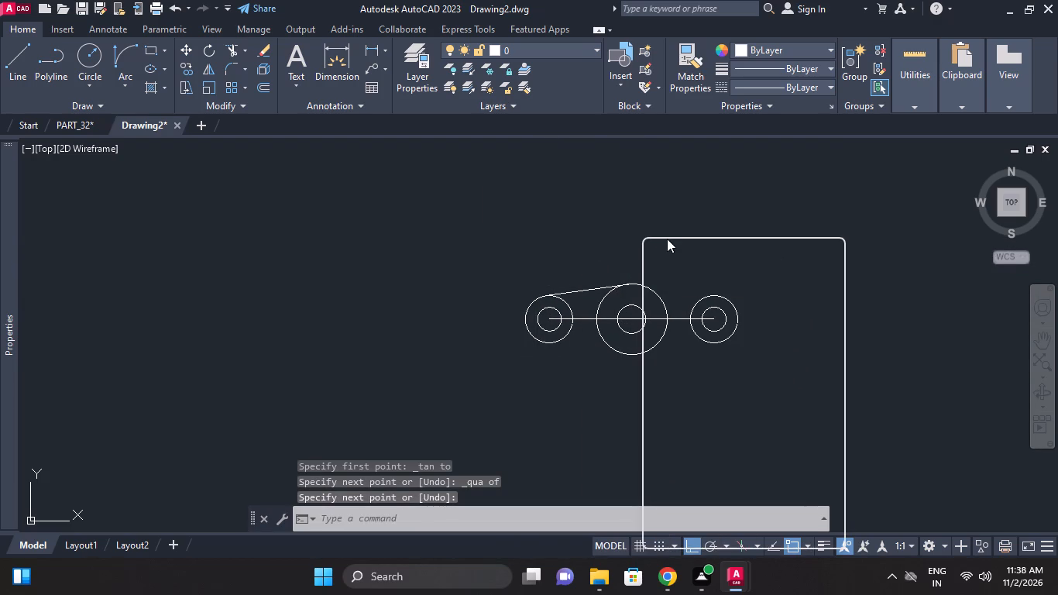
click(669, 246)
ctrl+right_click(586, 348)
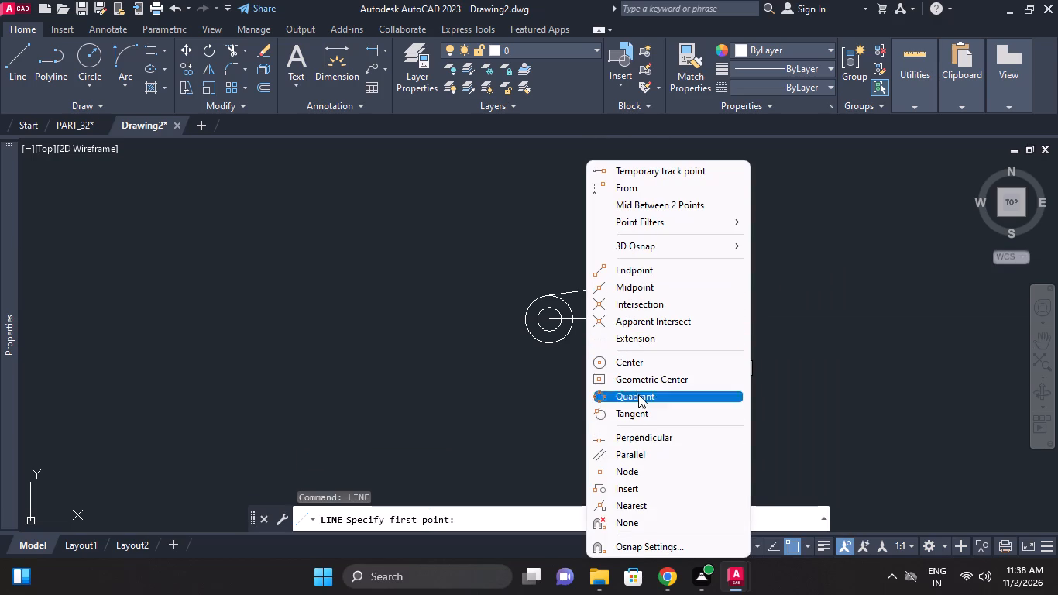
click(644, 418)
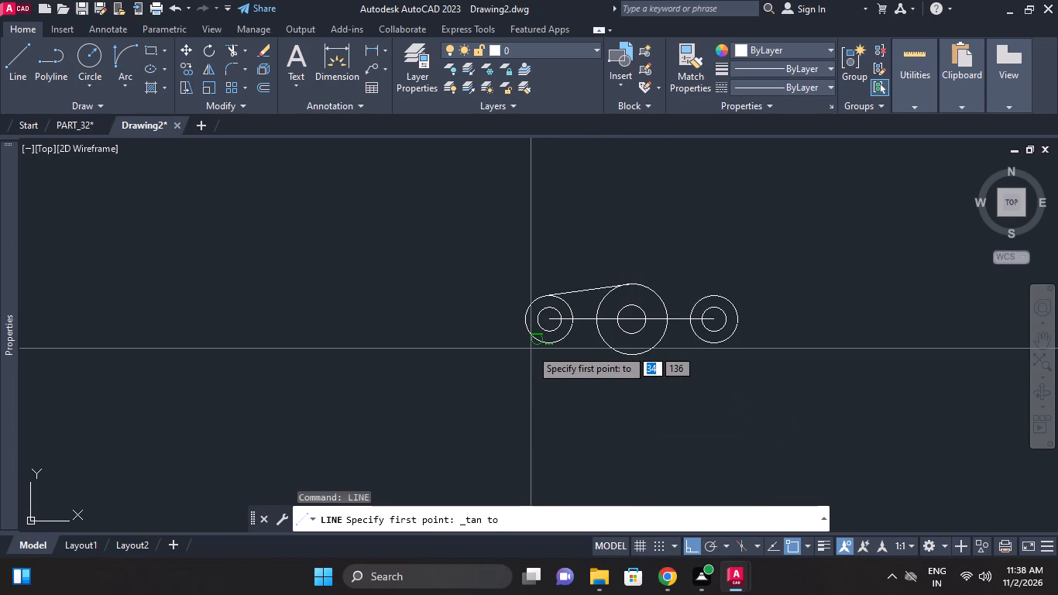
click(531, 348)
ctrl+right_click(650, 421)
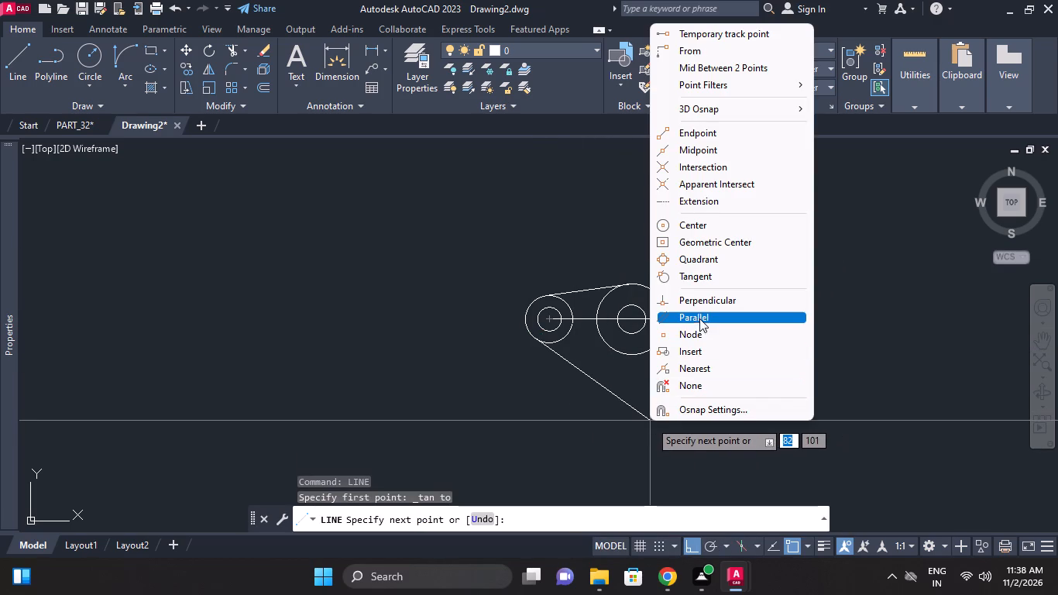
click(704, 280)
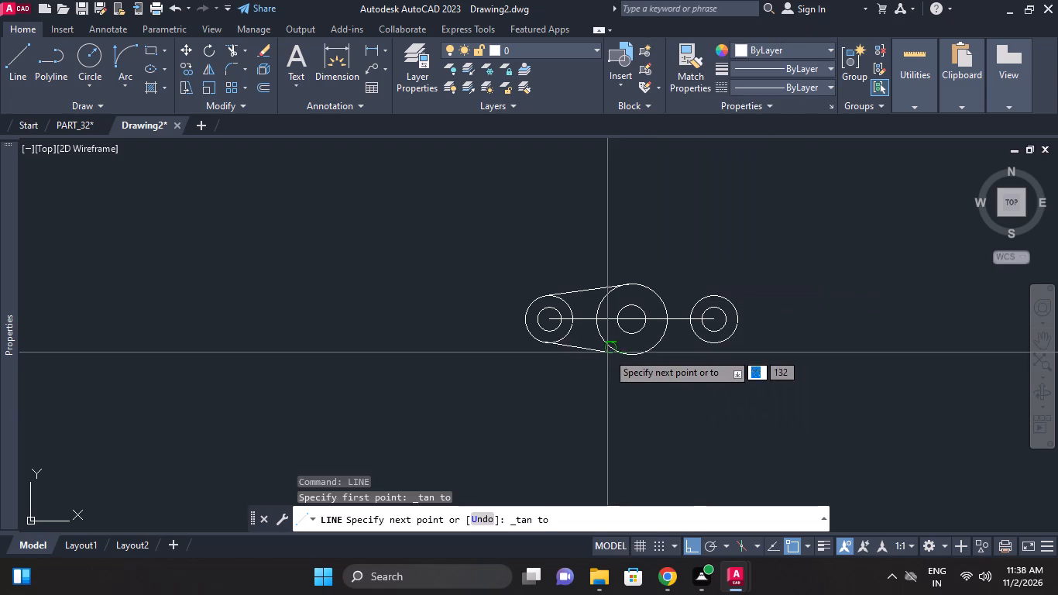
click(607, 350)
key(space)
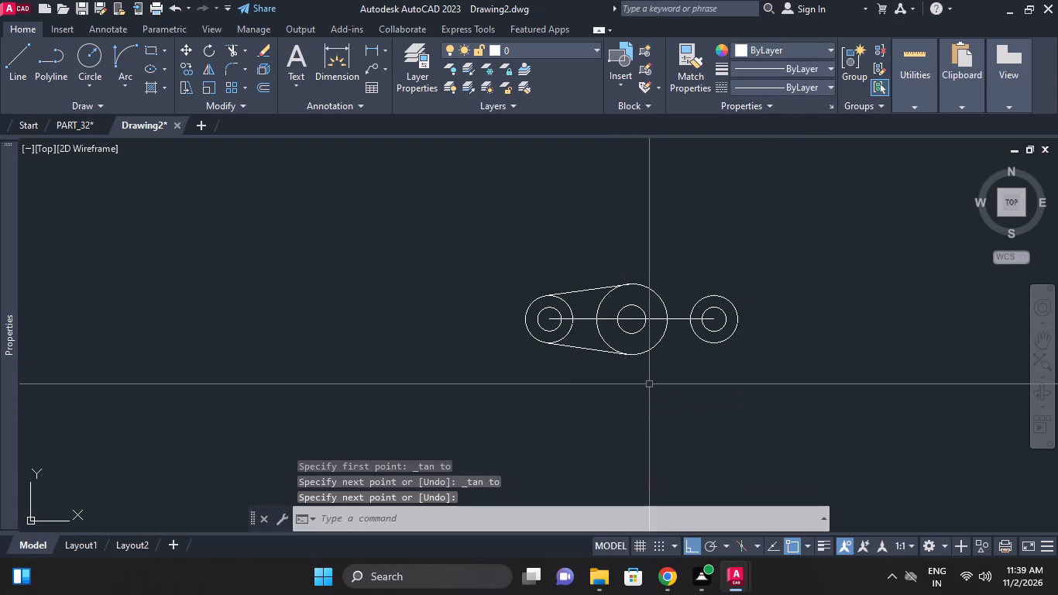
Draw a line tangent to the undersides of the large middle circle and the right outer circle.
key(space)
ctrl+right_click(659, 376)
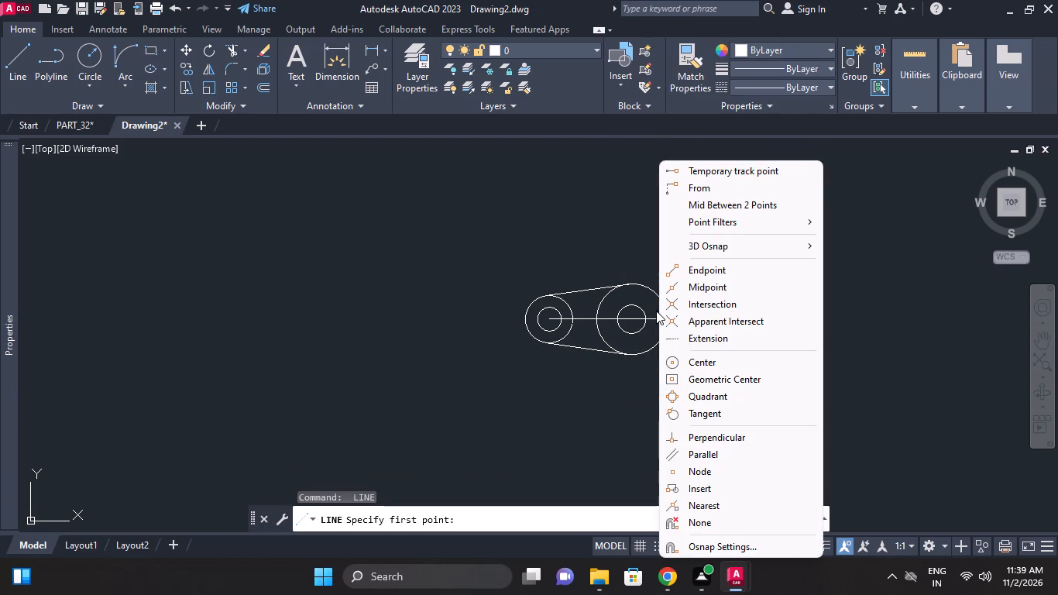
click(720, 409)
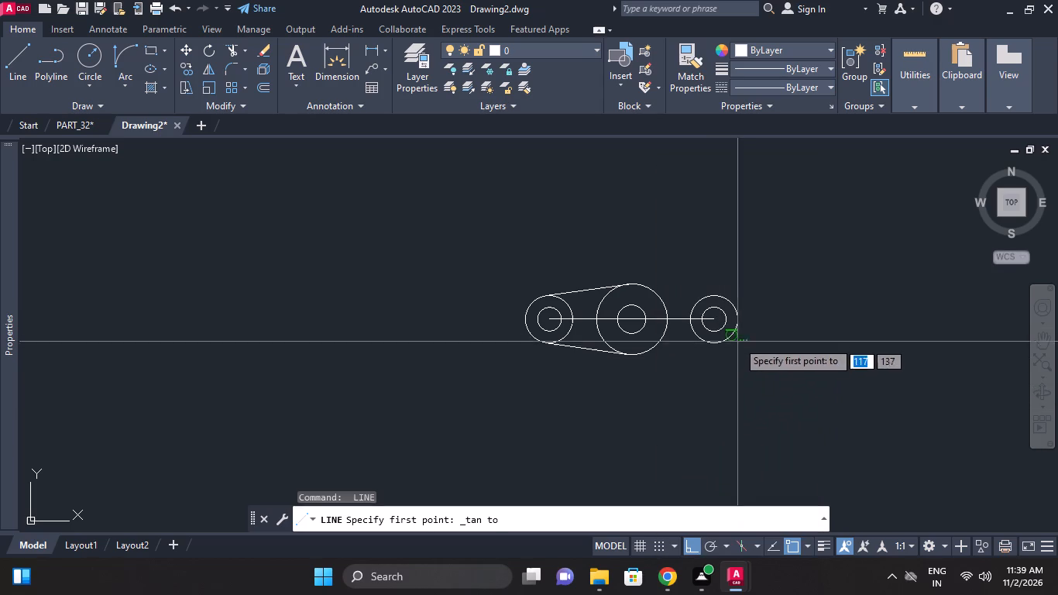
click(650, 348)
ctrl+right_click(775, 294)
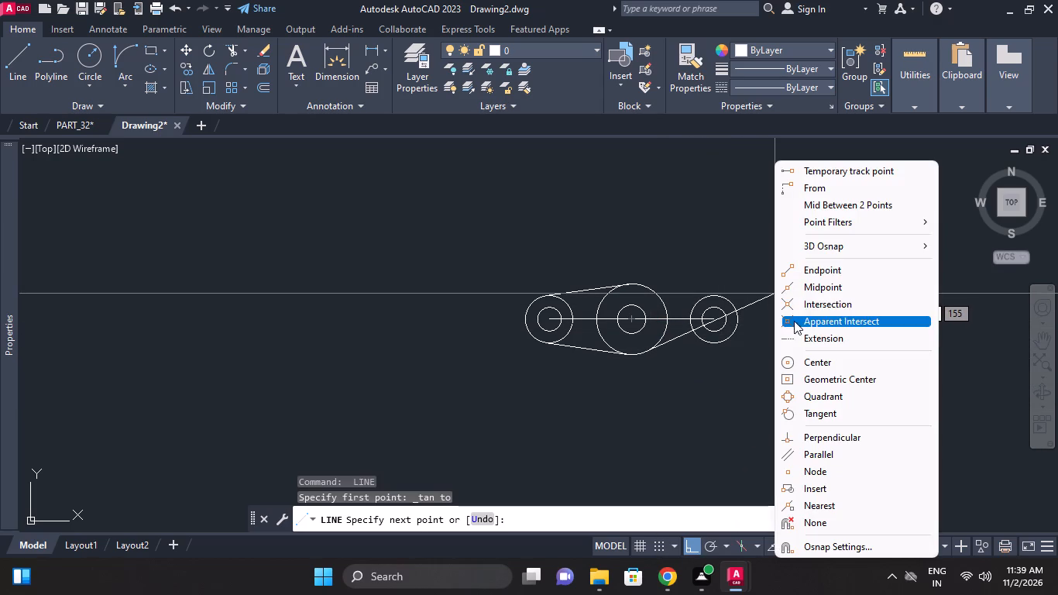
click(816, 415)
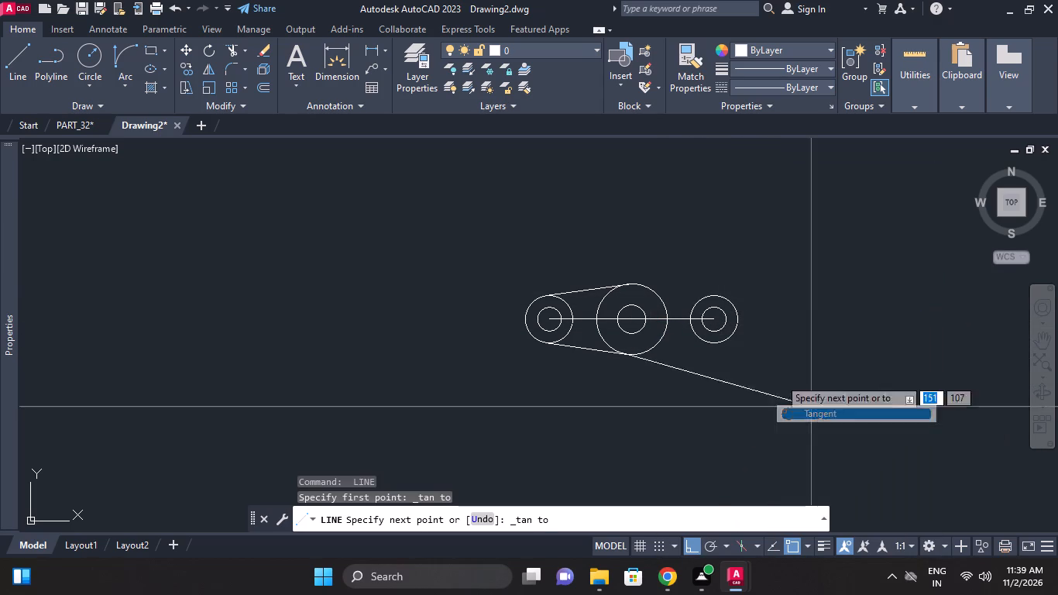
click(705, 342)
right_click(781, 322)
click(844, 332)
Draw a line tangent to the upper sides of the large middle circle and the right outer circle.
right_click(786, 291)
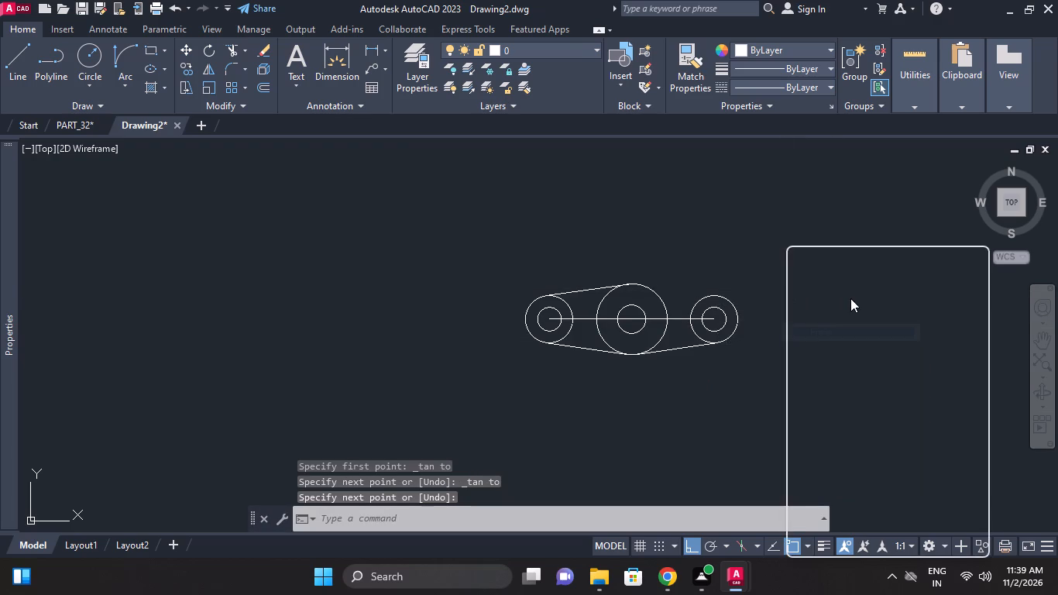
click(841, 250)
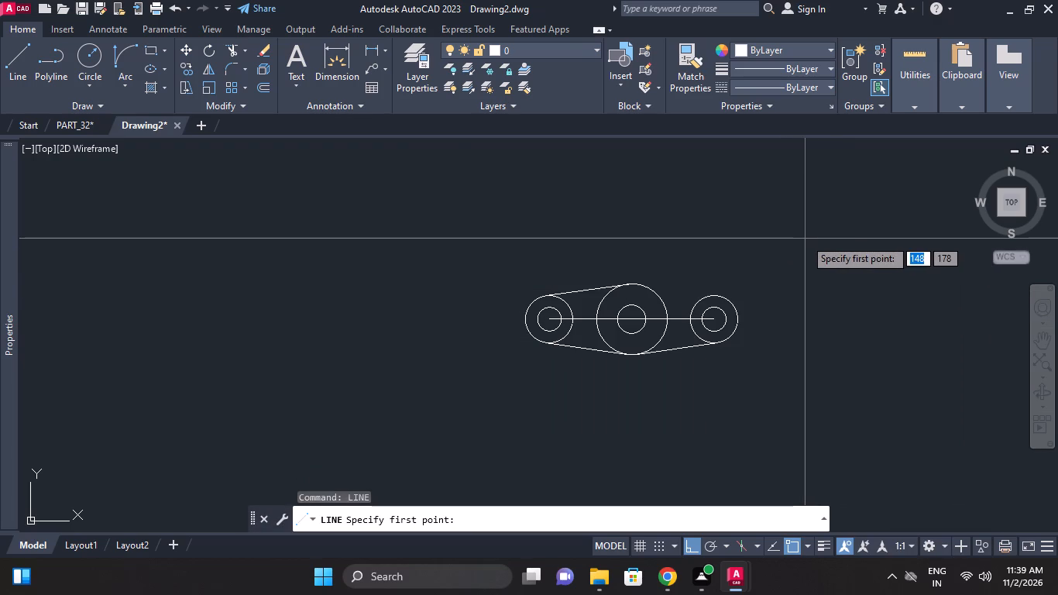
ctrl+right_click(660, 273)
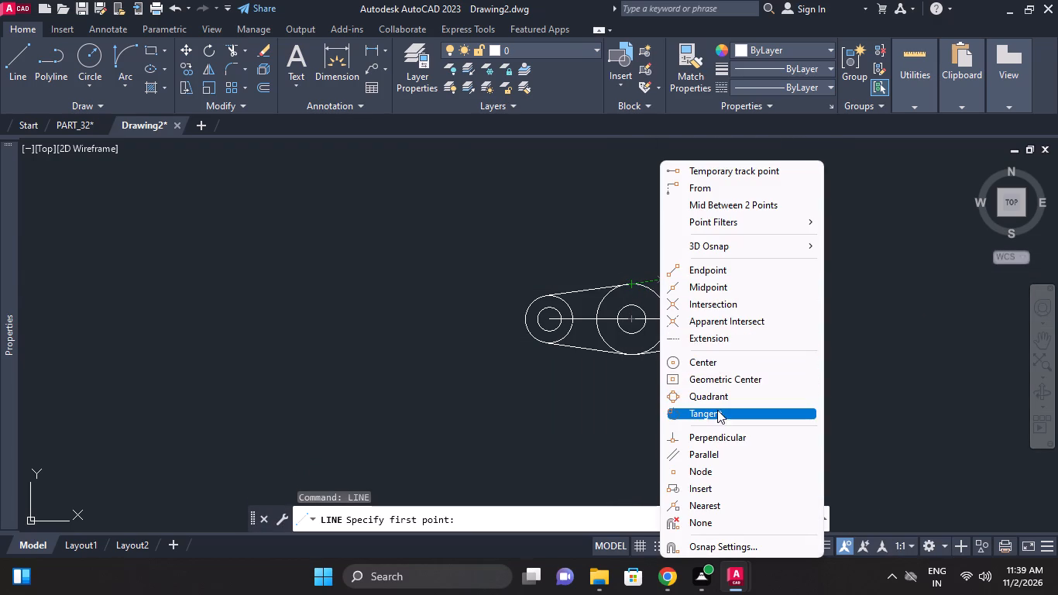
click(715, 418)
click(646, 287)
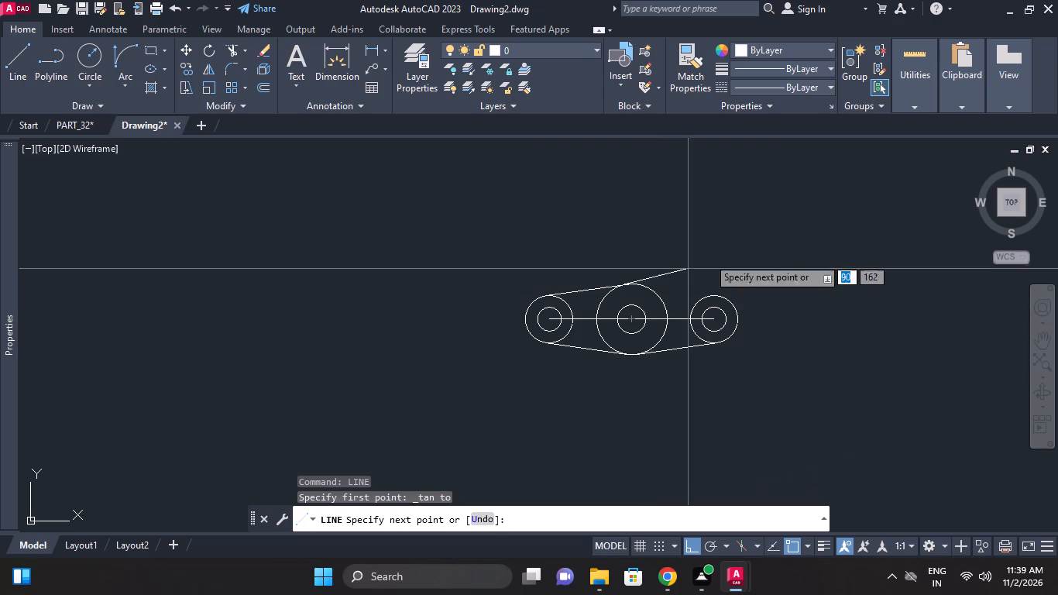
ctrl+right_click(736, 236)
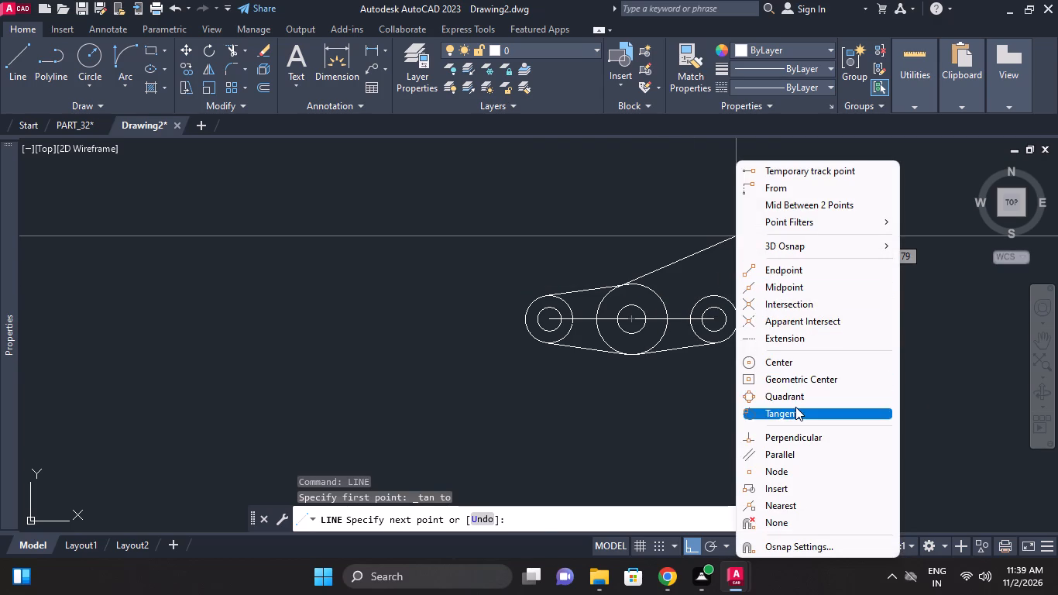
click(795, 407)
click(701, 294)
right_click(732, 245)
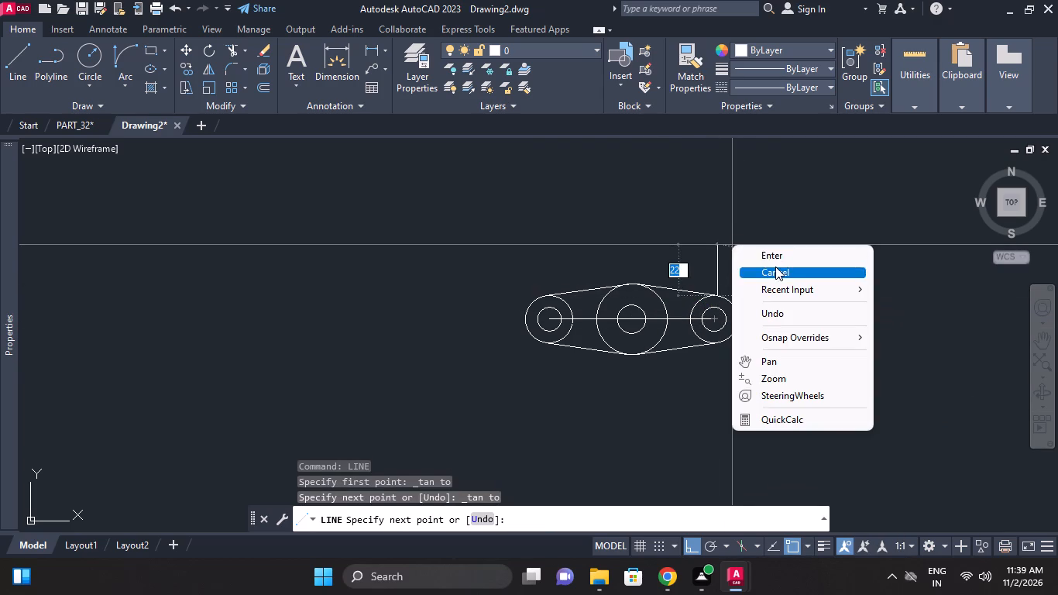
click(774, 250)
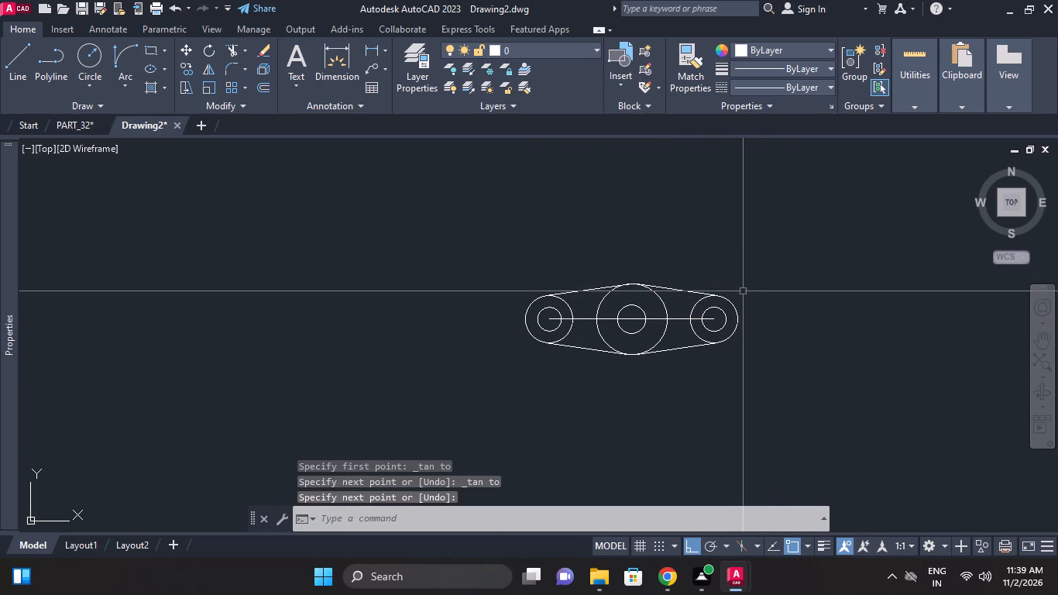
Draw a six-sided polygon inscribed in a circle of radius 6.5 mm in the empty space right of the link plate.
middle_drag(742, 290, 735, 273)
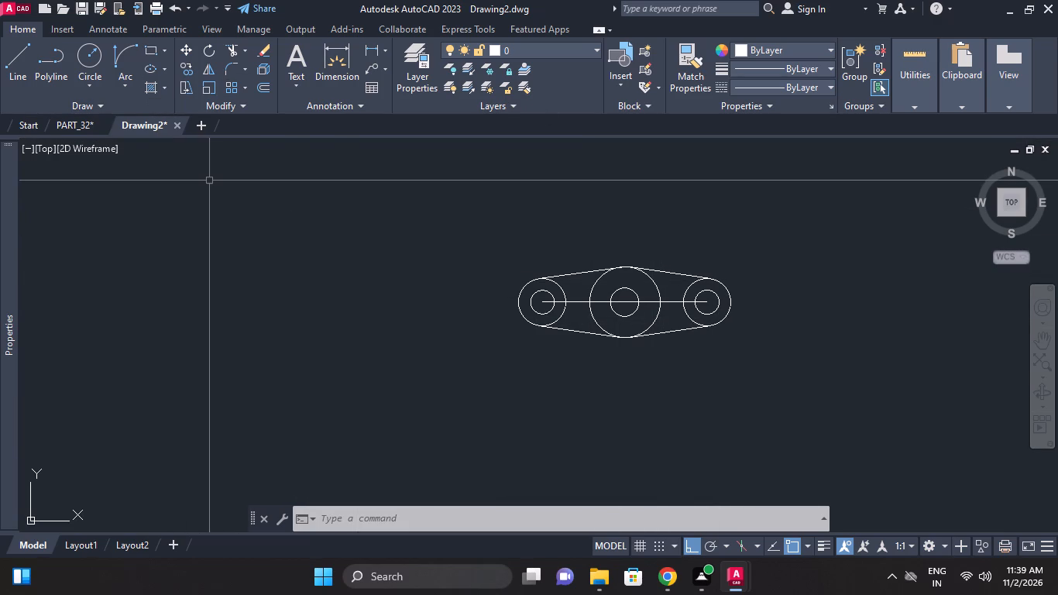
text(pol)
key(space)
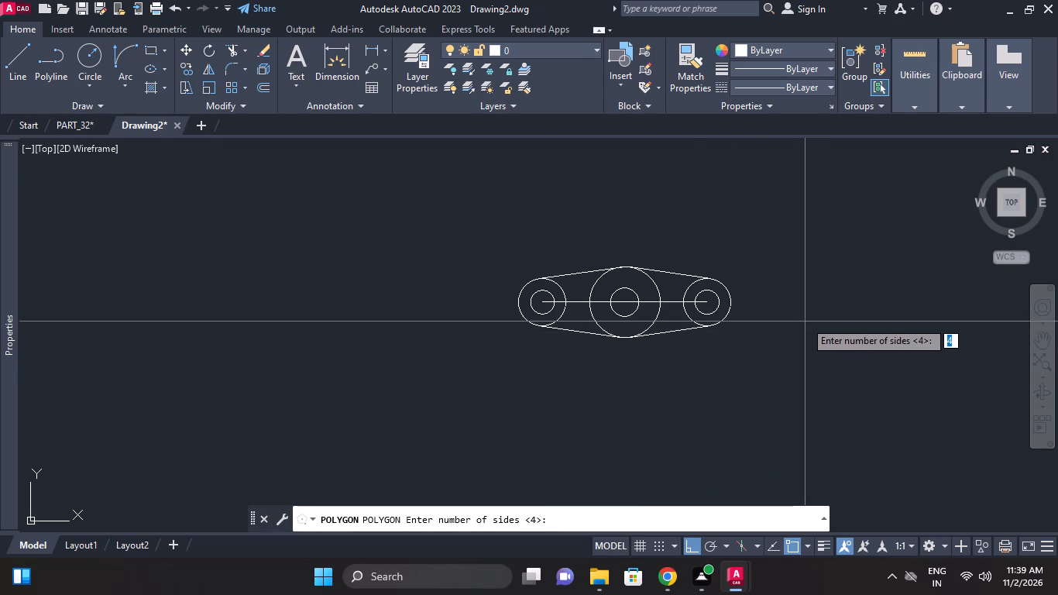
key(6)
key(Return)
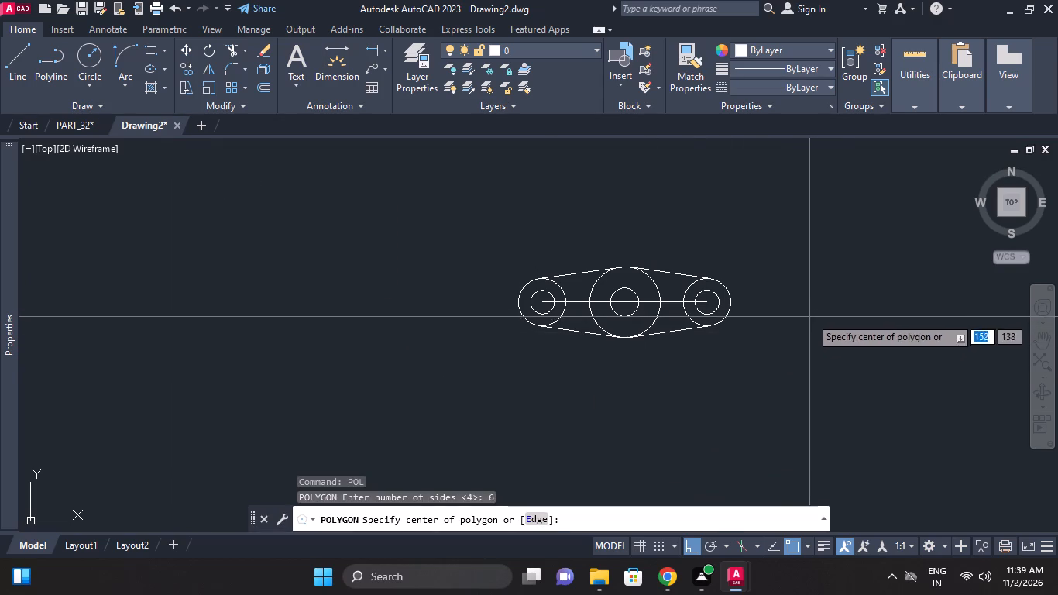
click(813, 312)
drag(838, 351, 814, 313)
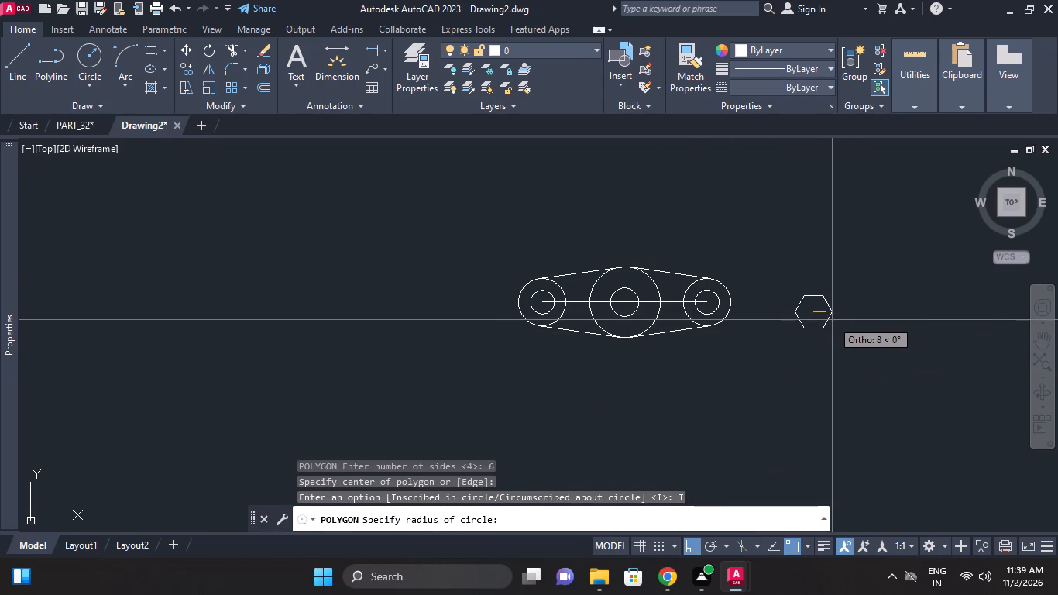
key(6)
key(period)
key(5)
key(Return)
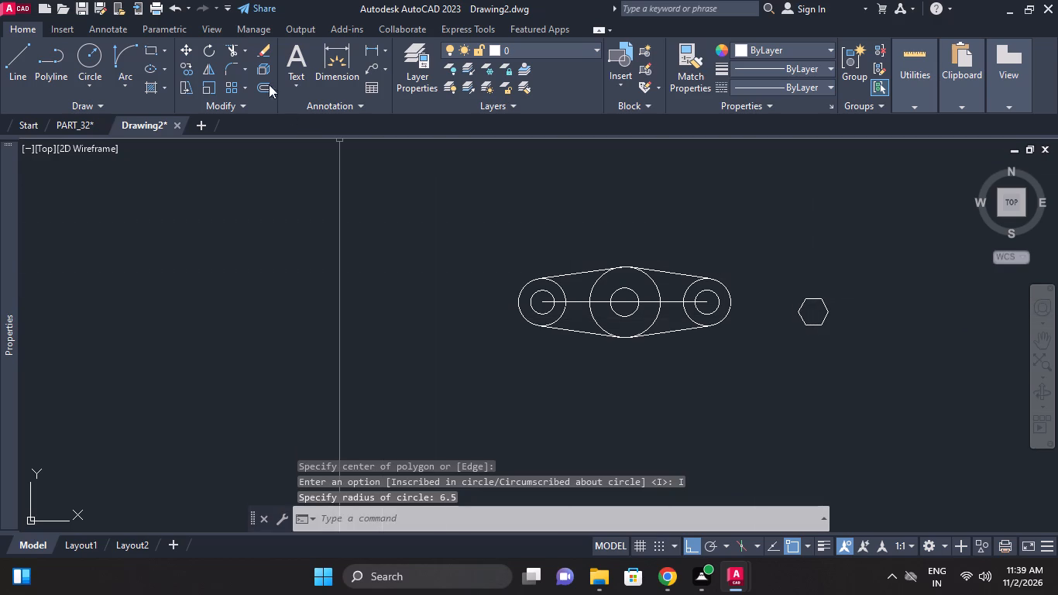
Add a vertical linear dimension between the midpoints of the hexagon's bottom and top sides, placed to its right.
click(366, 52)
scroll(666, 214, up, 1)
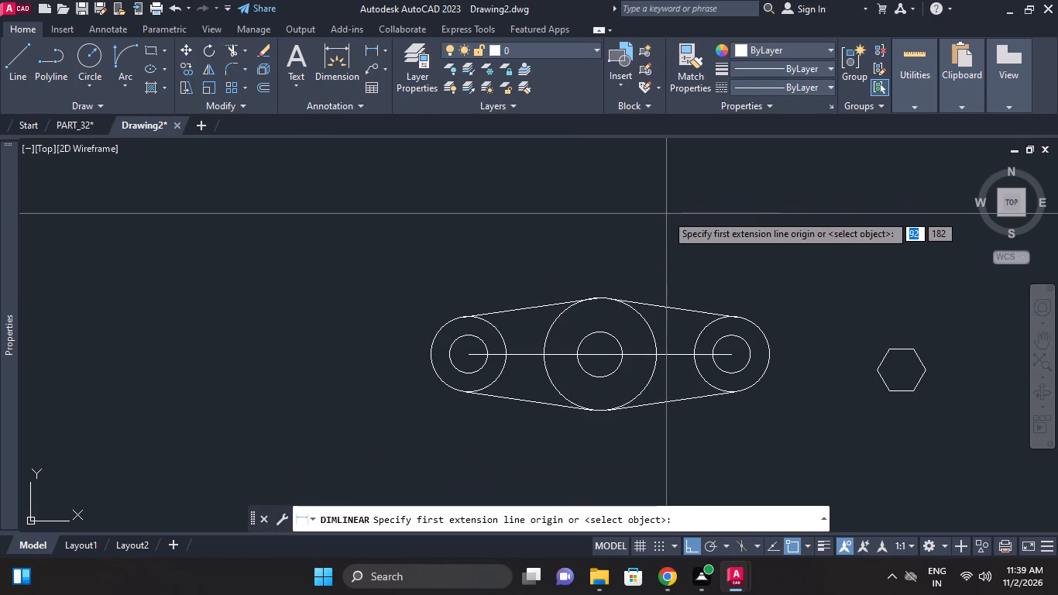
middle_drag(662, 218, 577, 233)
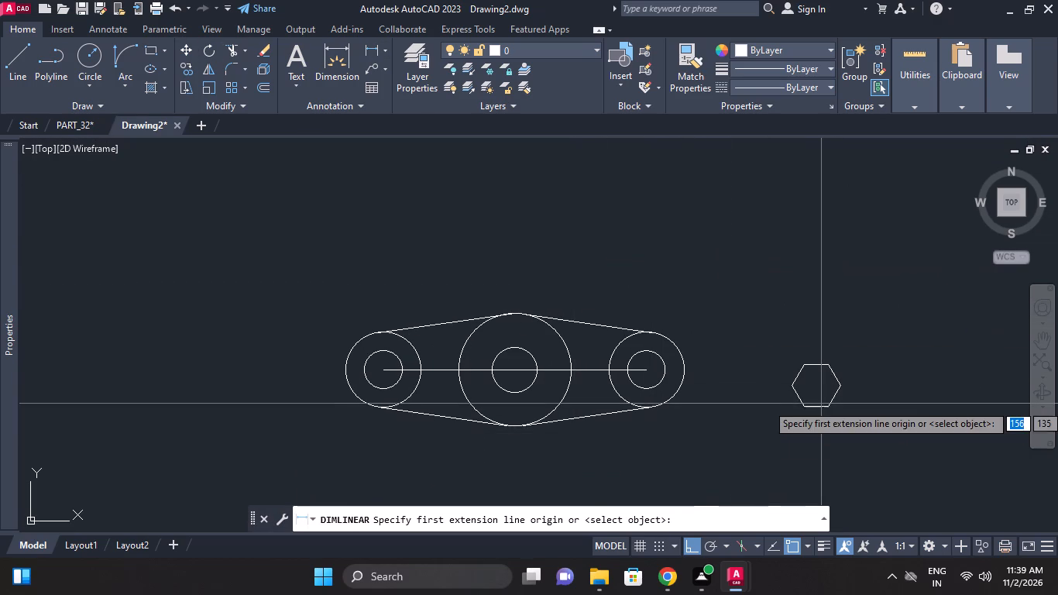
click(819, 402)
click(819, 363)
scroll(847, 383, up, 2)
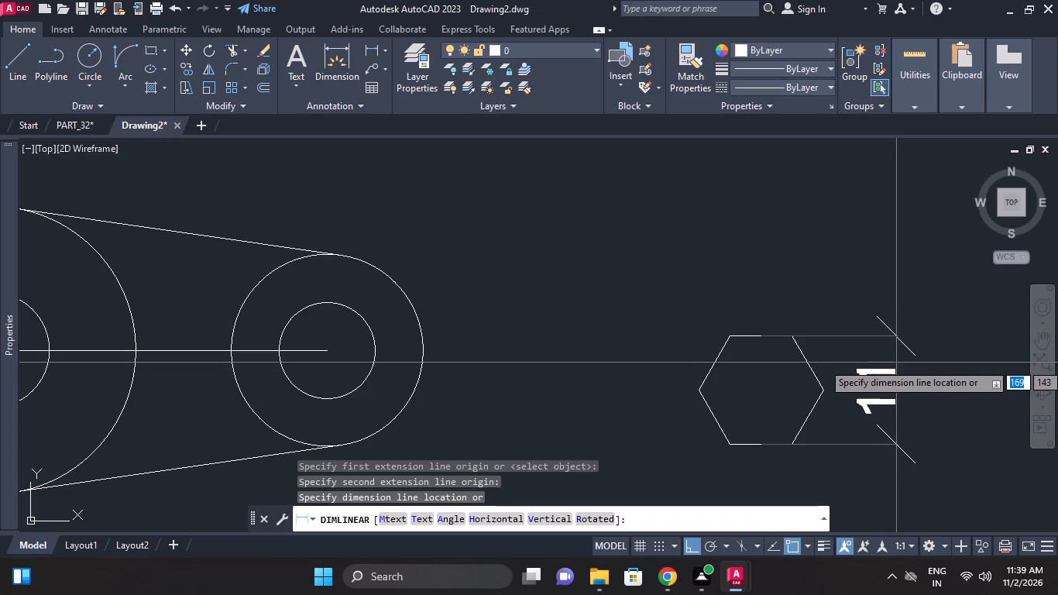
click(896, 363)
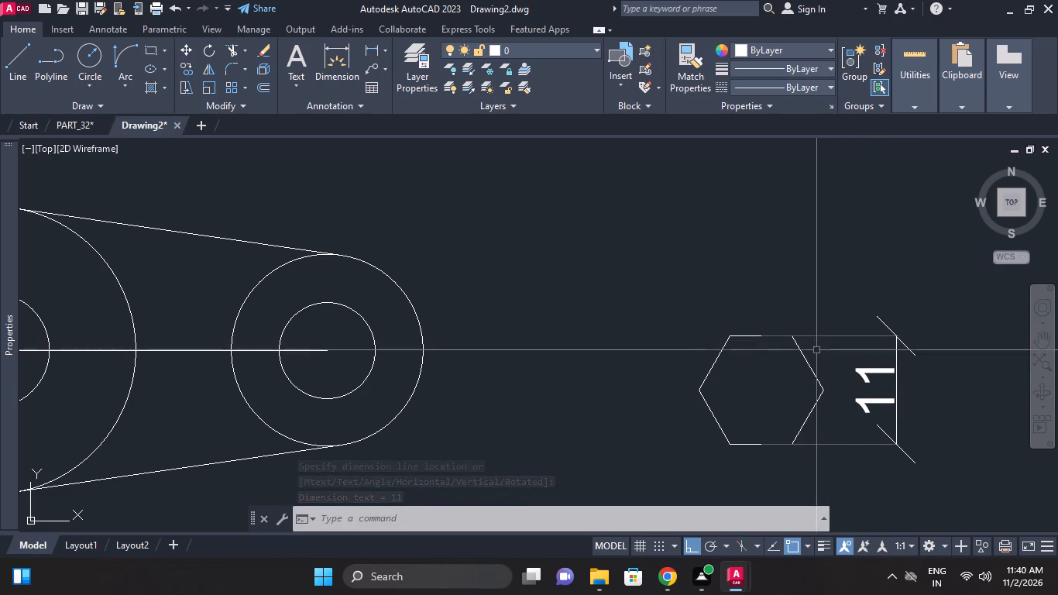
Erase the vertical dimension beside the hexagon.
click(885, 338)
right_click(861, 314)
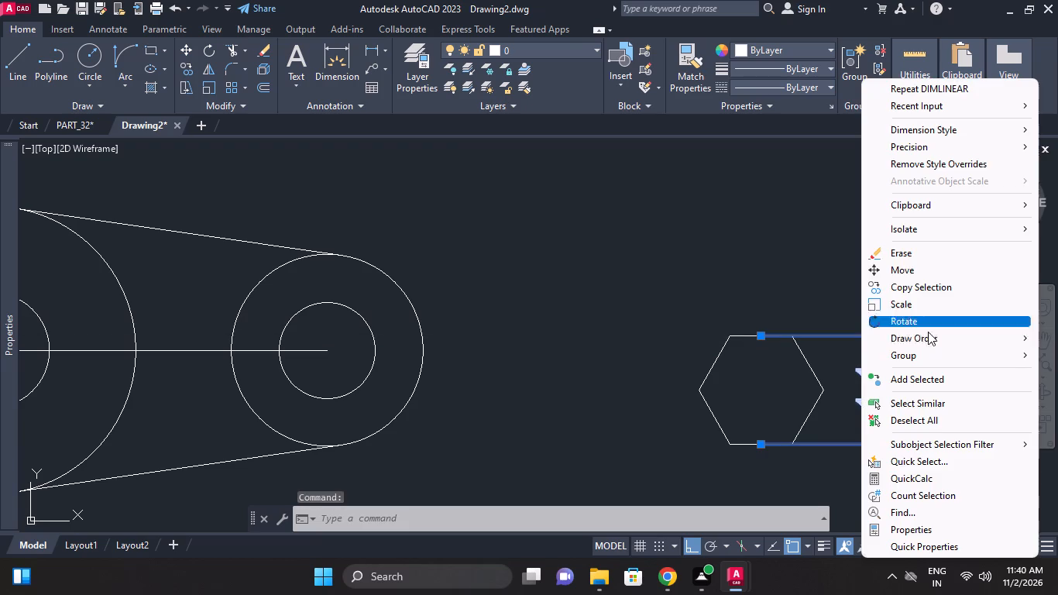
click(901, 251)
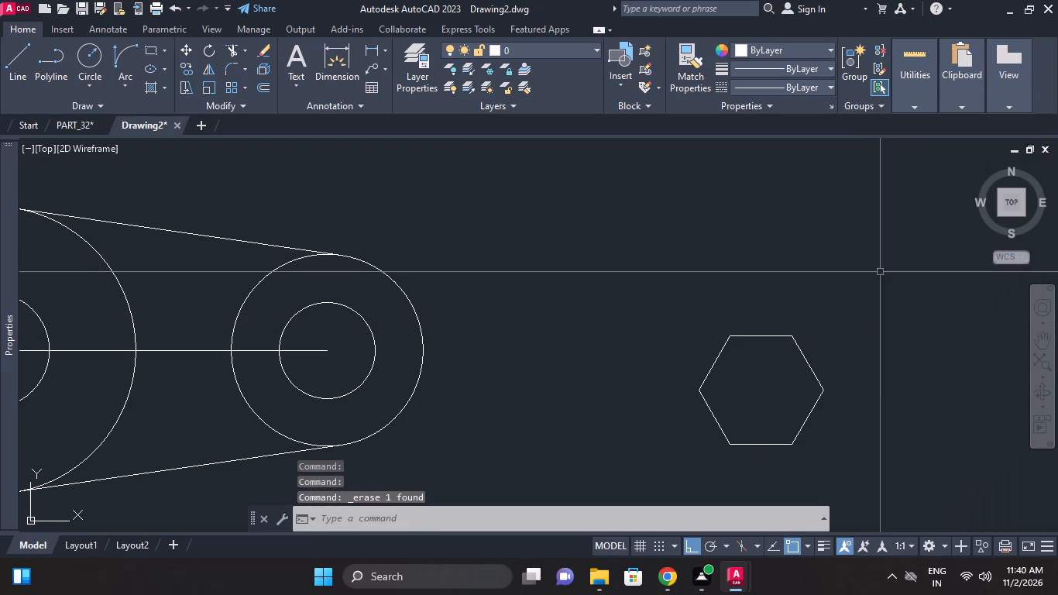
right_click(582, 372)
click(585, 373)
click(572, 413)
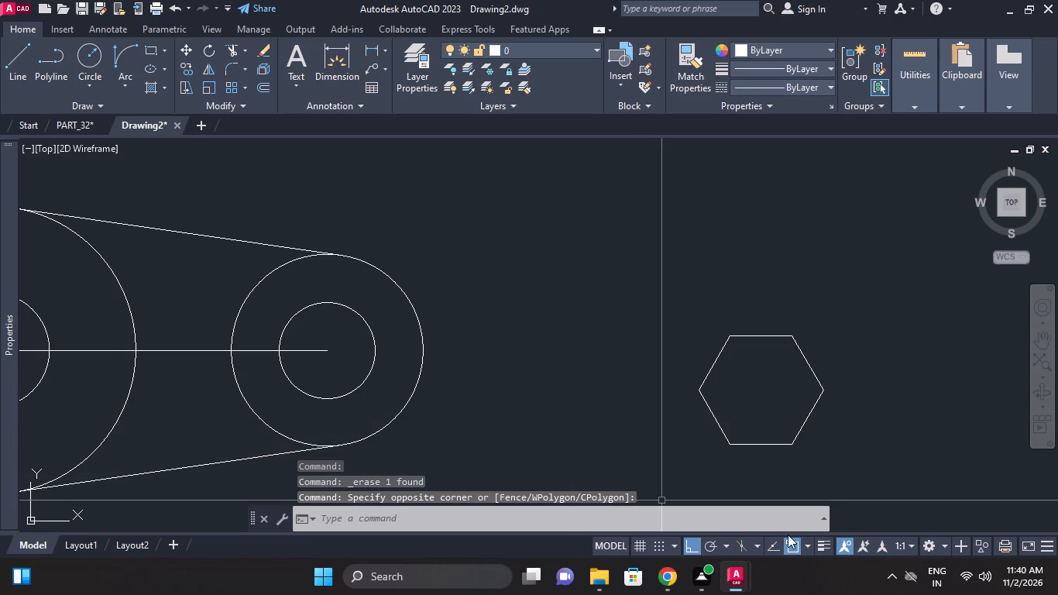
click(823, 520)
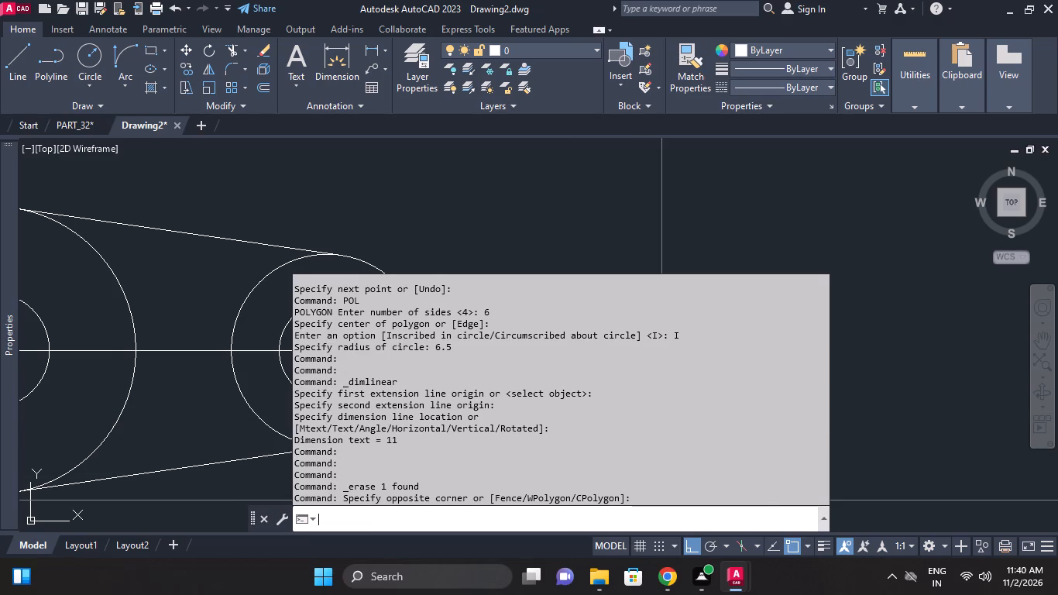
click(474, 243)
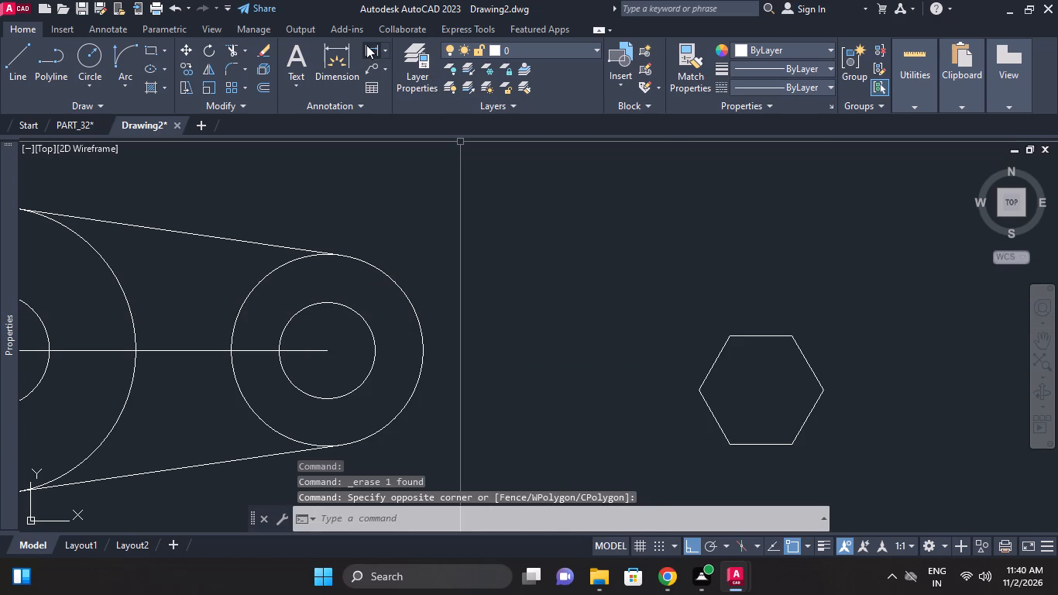
Check the hexagon's distance across flats with a linear dimension preview, without placing the dimension.
click(366, 45)
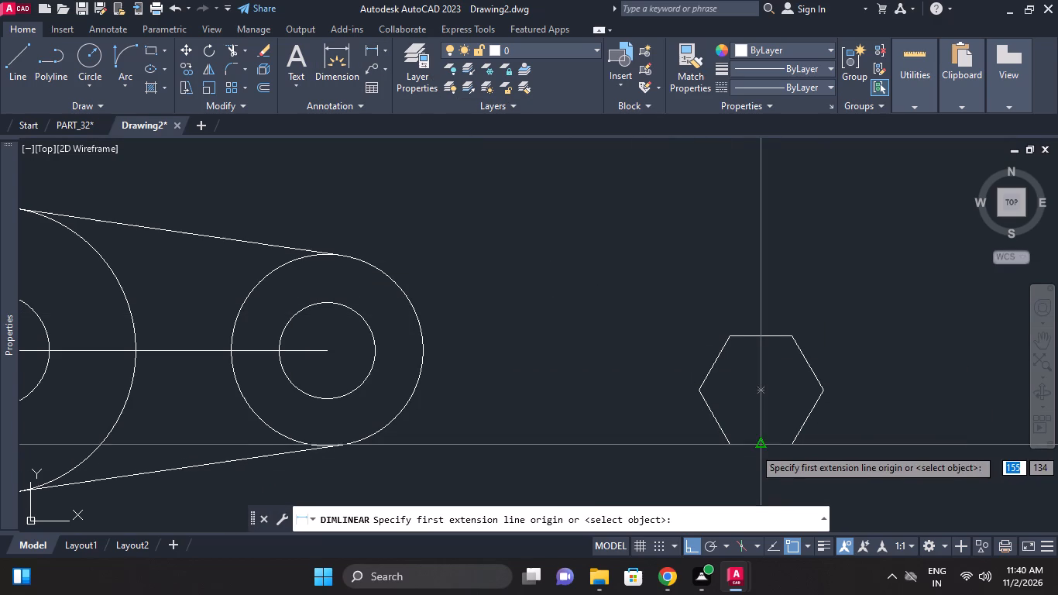
click(763, 447)
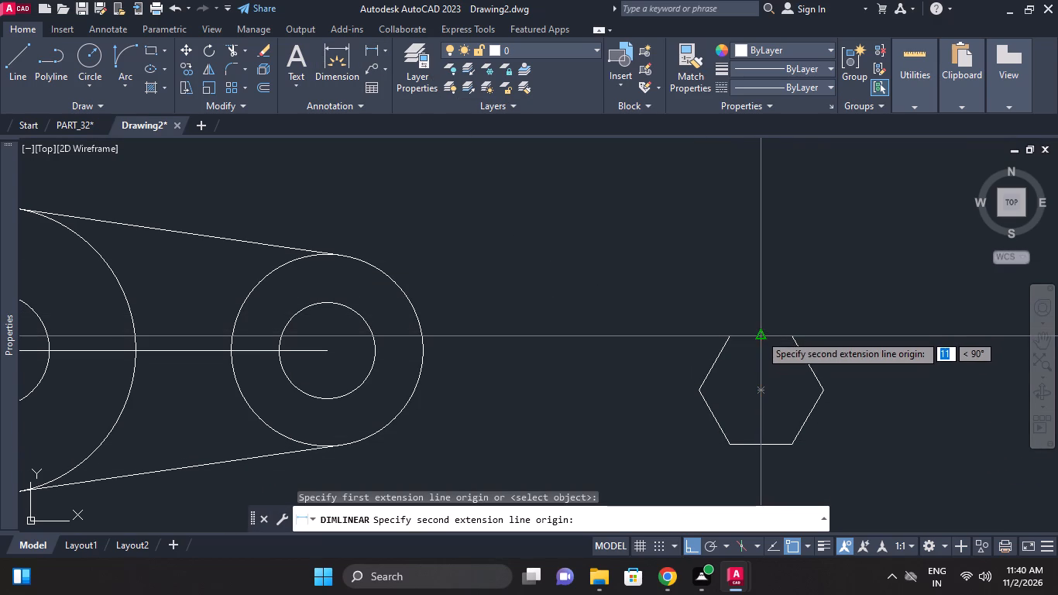
click(760, 334)
right_click(862, 374)
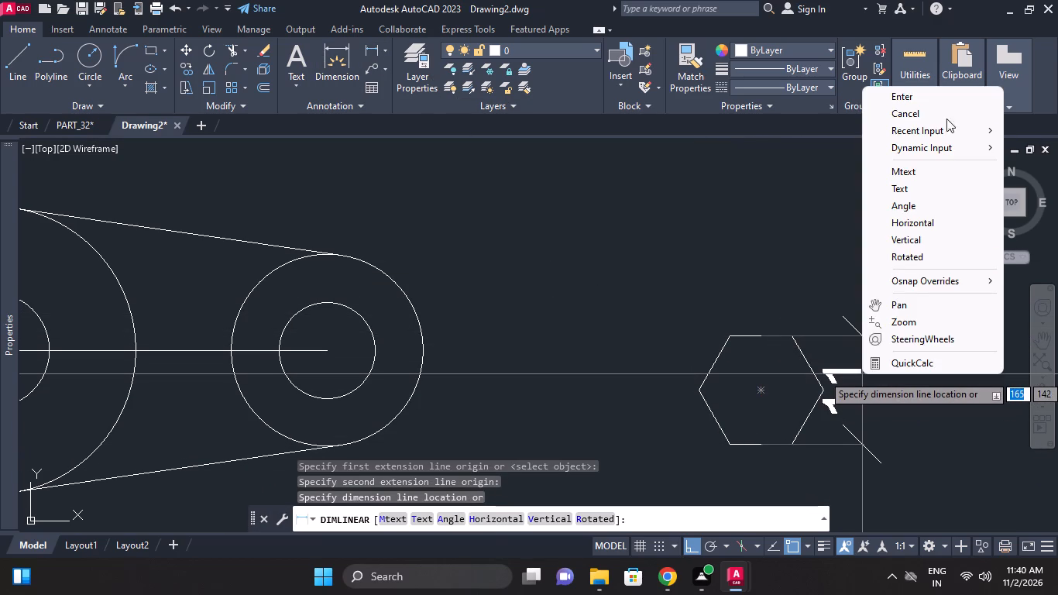
click(942, 108)
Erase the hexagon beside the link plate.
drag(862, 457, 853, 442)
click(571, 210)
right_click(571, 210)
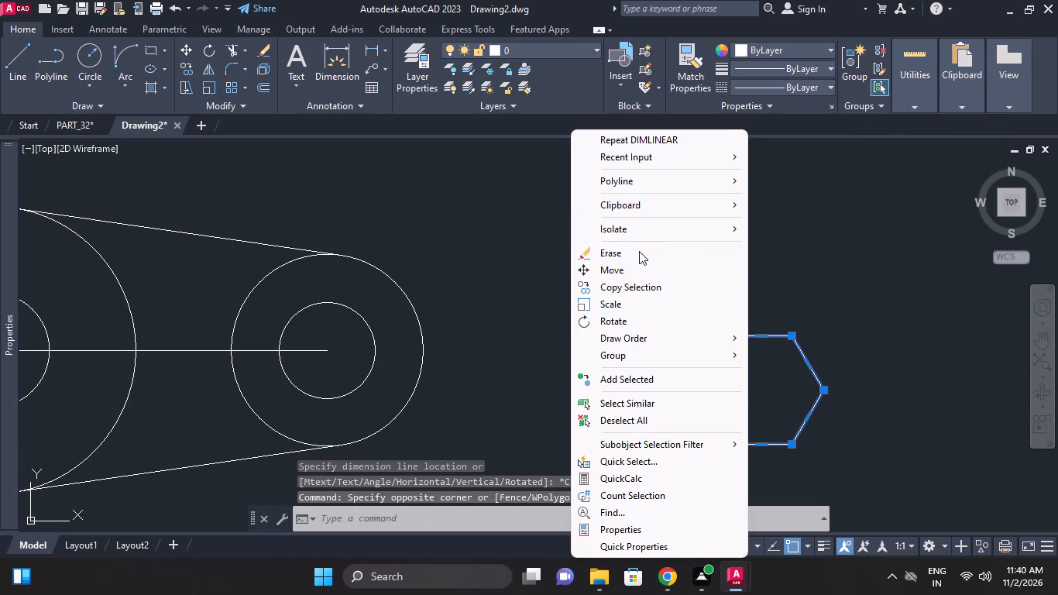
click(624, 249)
Draw a six-sided polygon inscribed in a circle of radius 7 mm in the empty space right of the link plate.
right_click(613, 229)
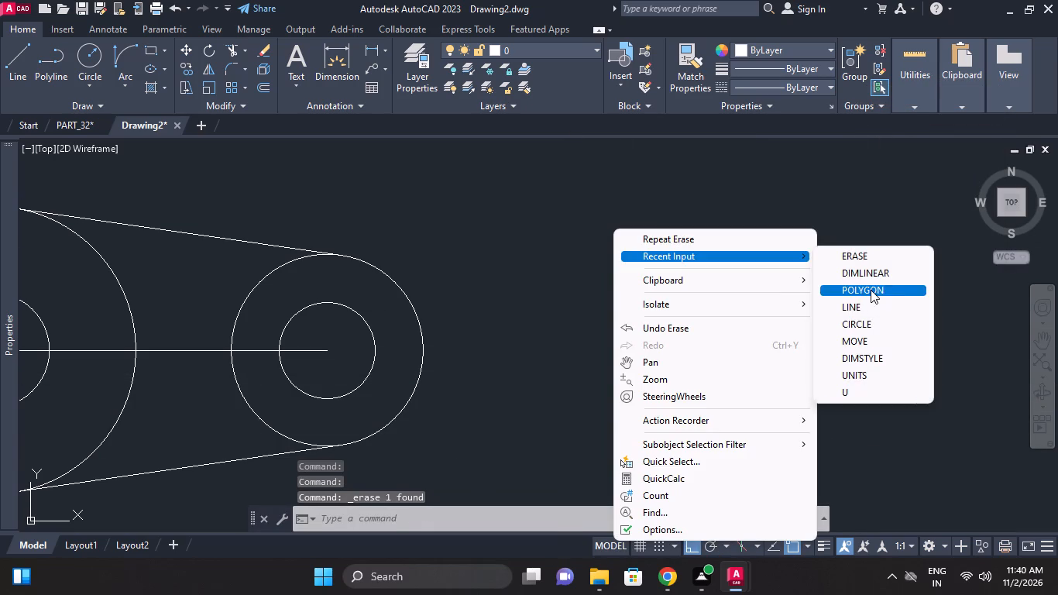
click(871, 290)
key(Return)
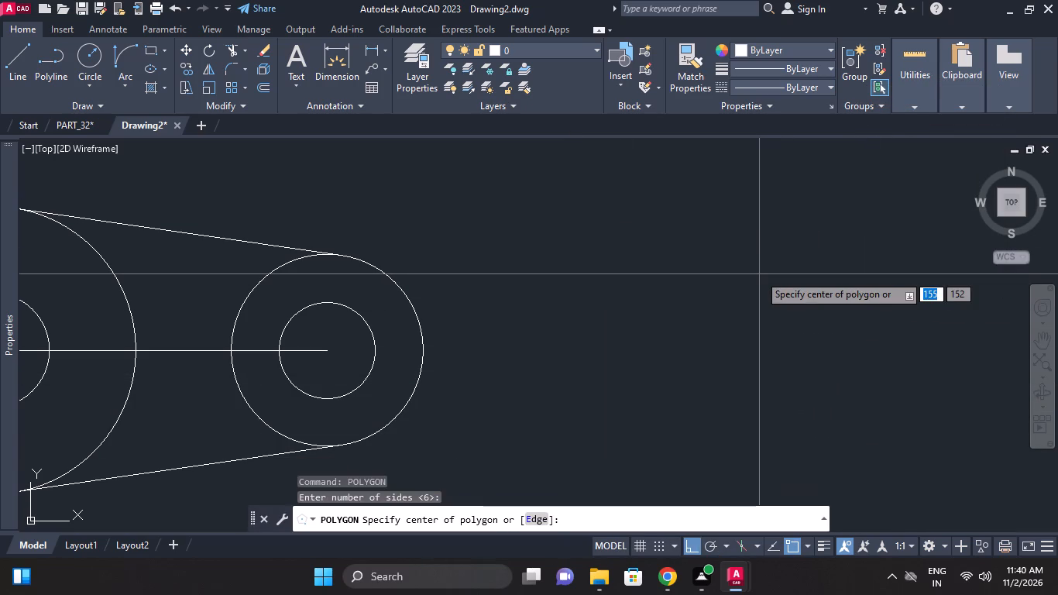
click(723, 272)
drag(764, 316, 723, 272)
key(7)
key(Return)
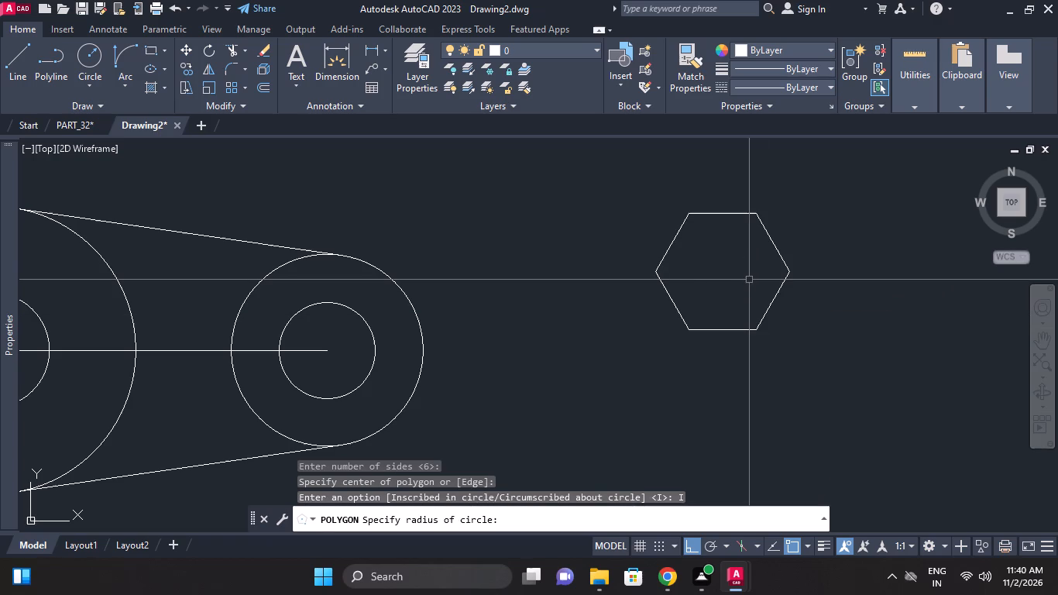
Check the new hexagon's distance across flats with a linear dimension preview, without placing the dimension.
click(376, 46)
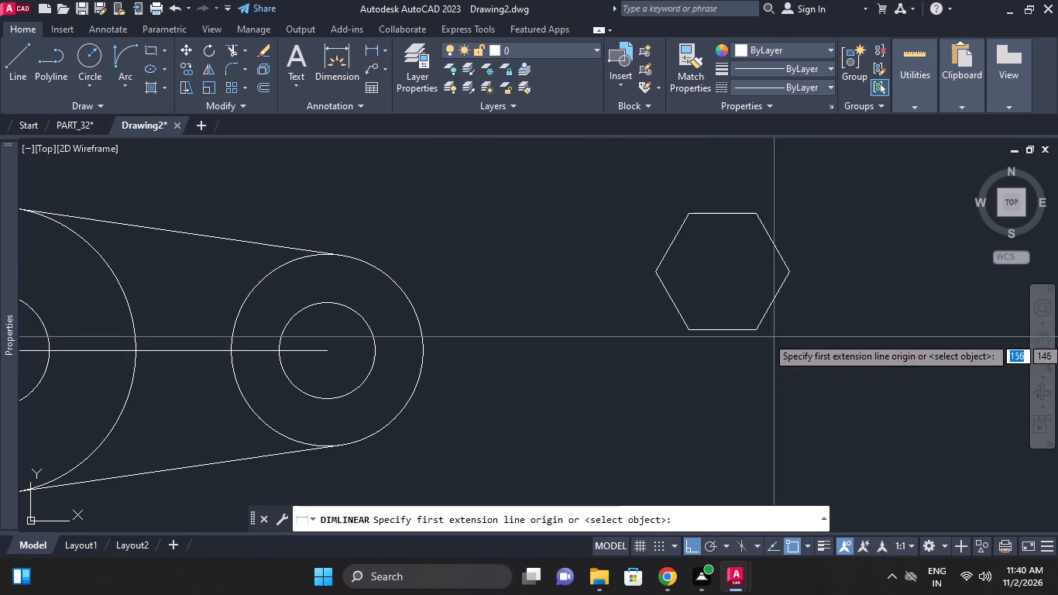
click(728, 332)
click(728, 208)
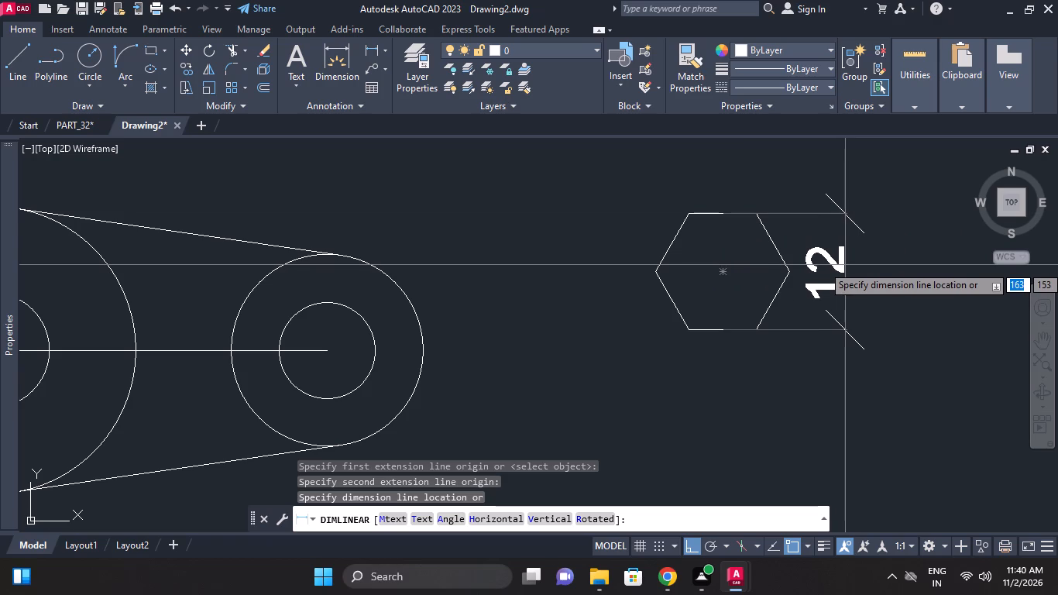
right_click(857, 229)
click(878, 257)
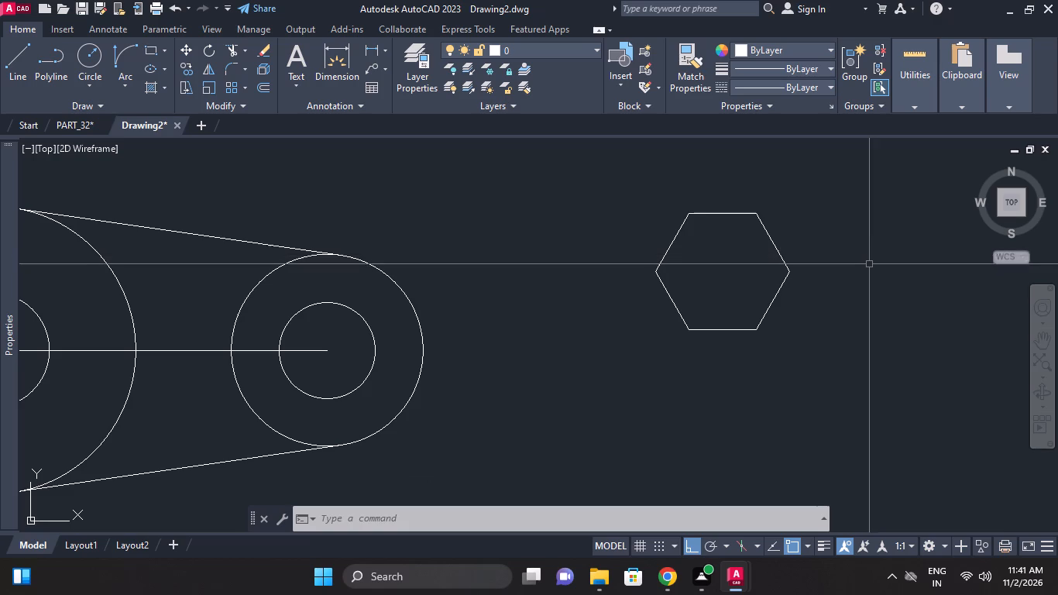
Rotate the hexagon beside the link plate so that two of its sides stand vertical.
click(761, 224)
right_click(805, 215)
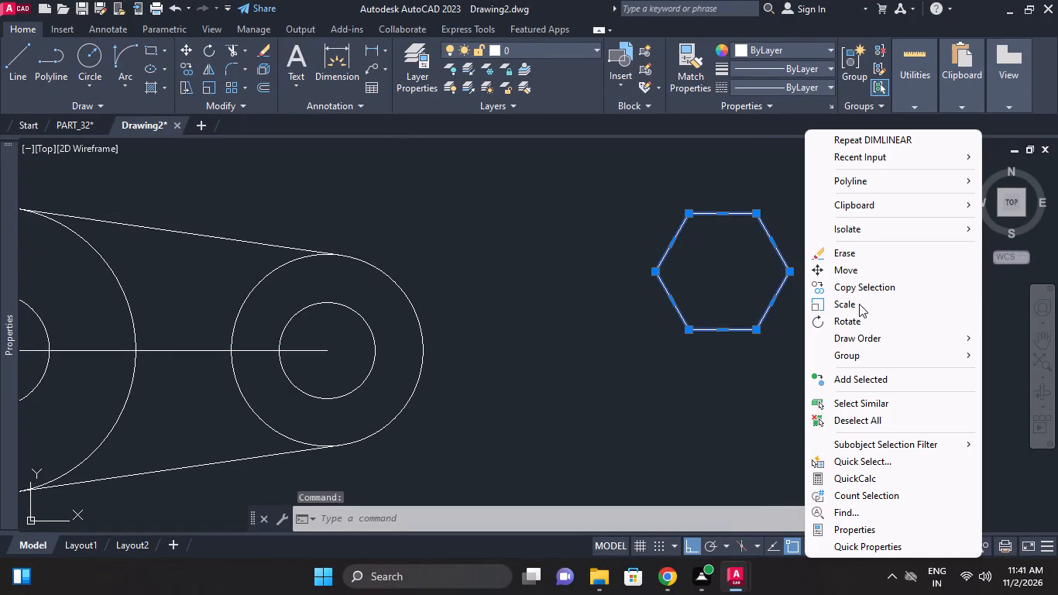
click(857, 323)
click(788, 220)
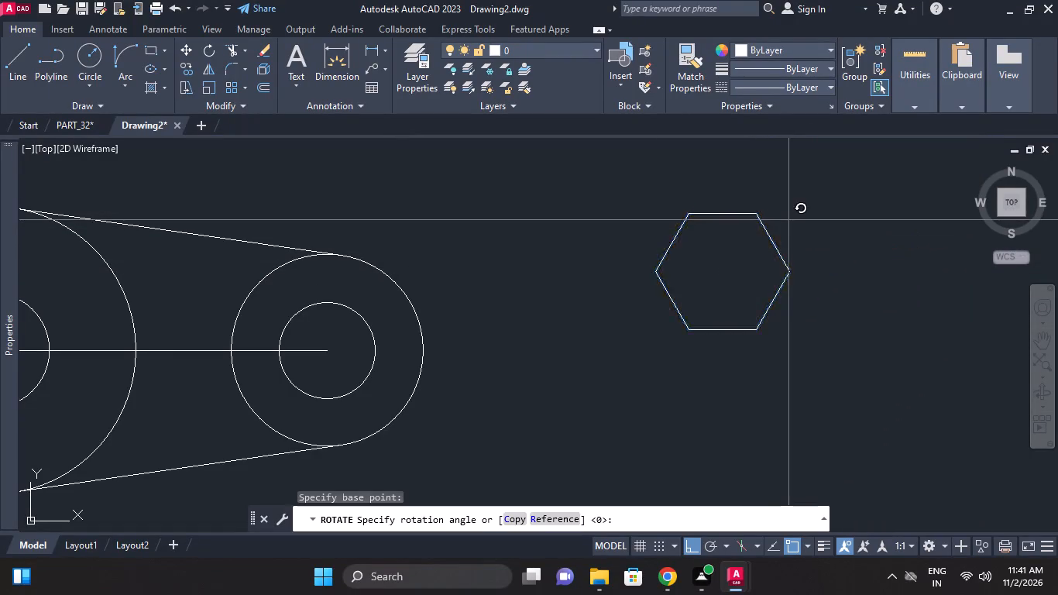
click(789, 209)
Trim away the inner arcs of the outer circles at both ends of the link plate, between the tangent lines.
scroll(892, 326, down, 1)
middle_click(892, 326)
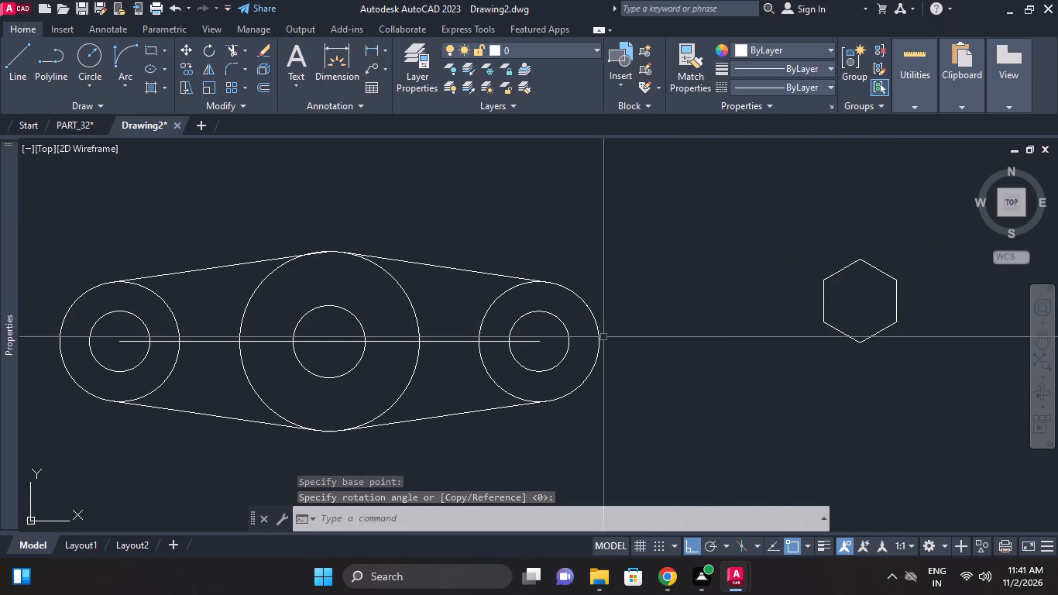
click(227, 47)
right_click(257, 142)
click(299, 155)
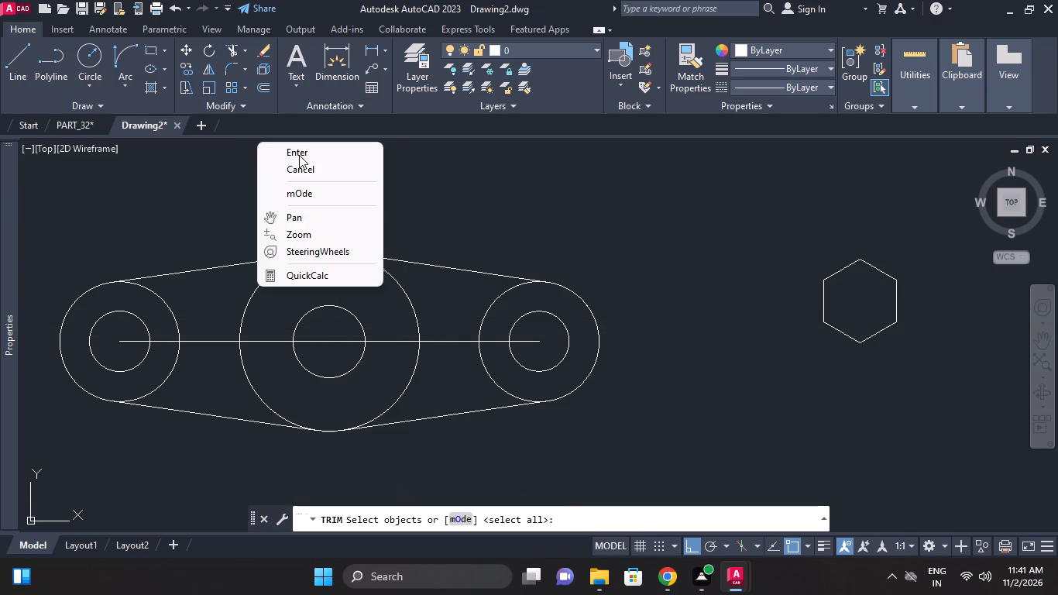
middle_drag(350, 318, 654, 305)
scroll(352, 318, down, 1)
scroll(544, 310, up, 1)
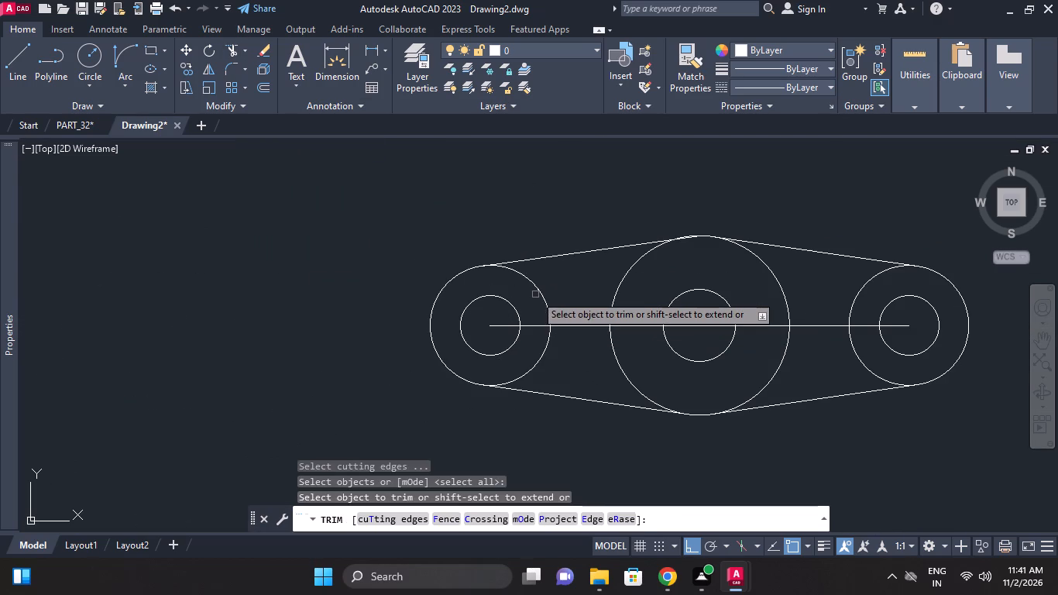
click(538, 291)
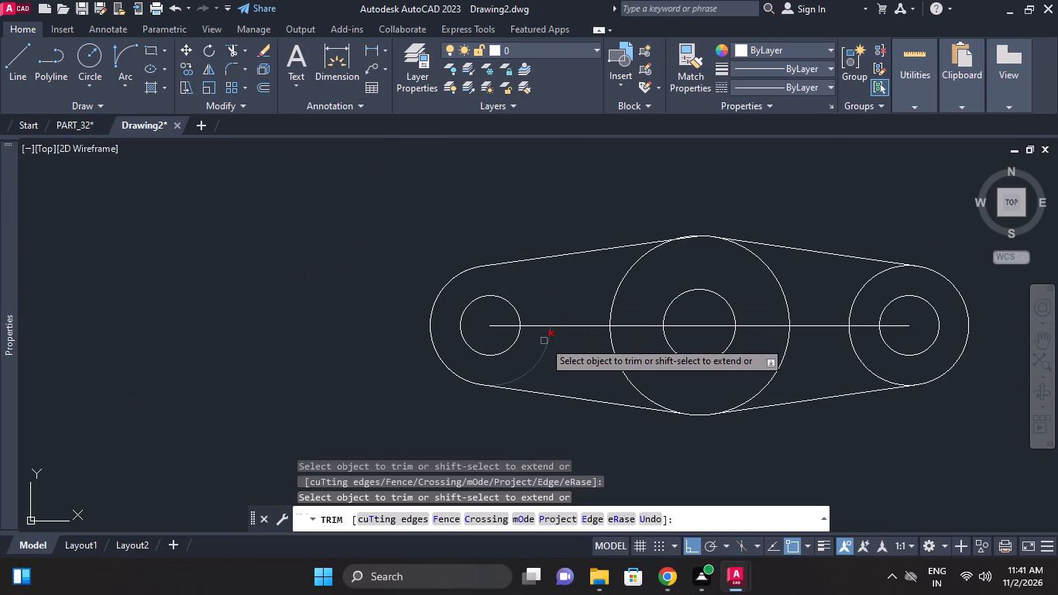
click(544, 341)
middle_drag(860, 417, 737, 398)
scroll(737, 398, down, 1)
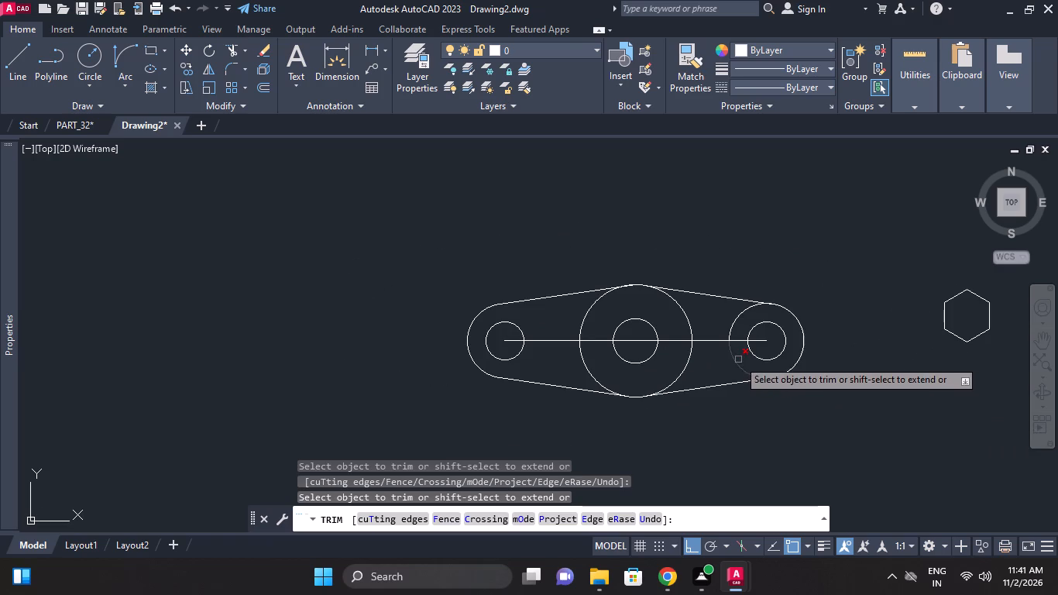
click(738, 359)
click(736, 316)
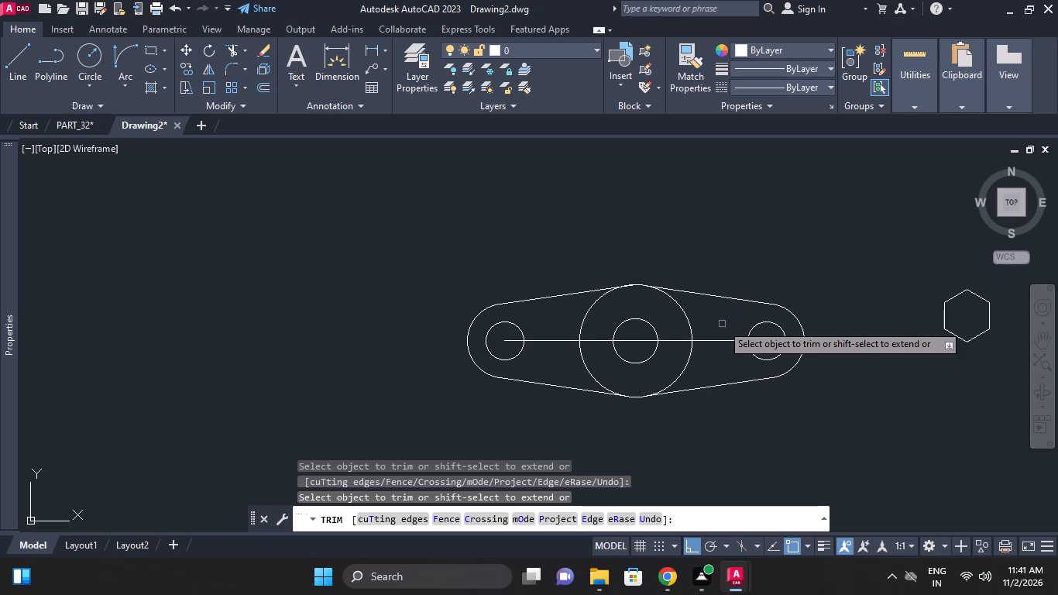
Trim the side arcs of the large middle circle that lie inside the link plate outline.
click(689, 332)
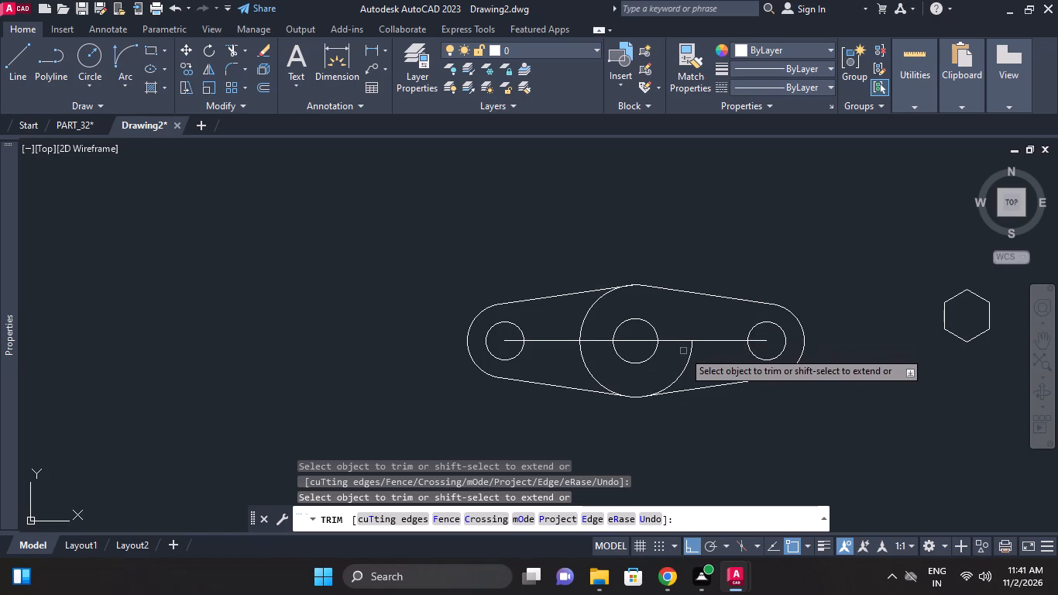
click(691, 361)
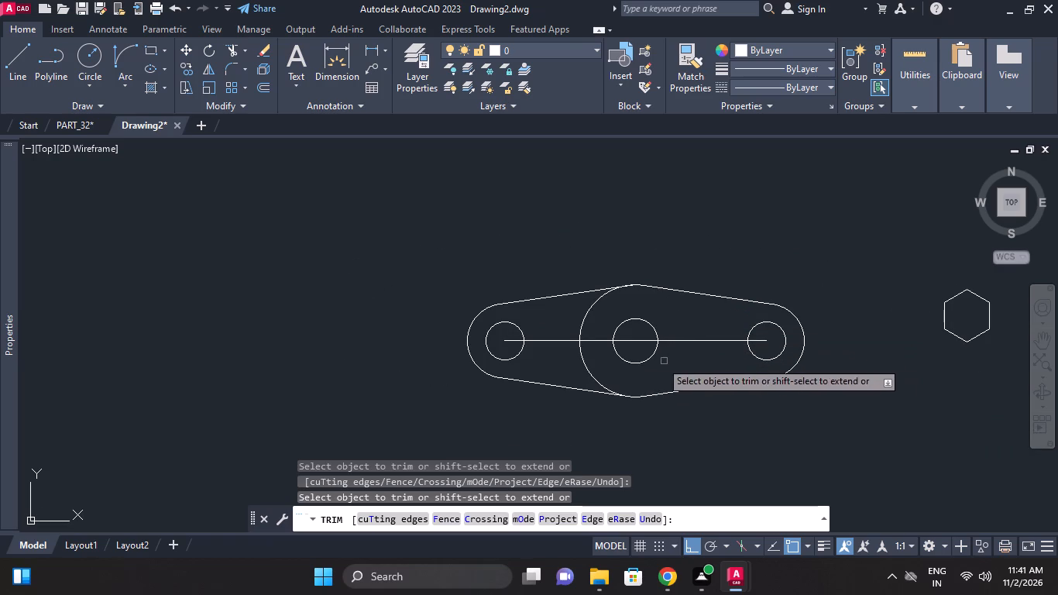
click(583, 365)
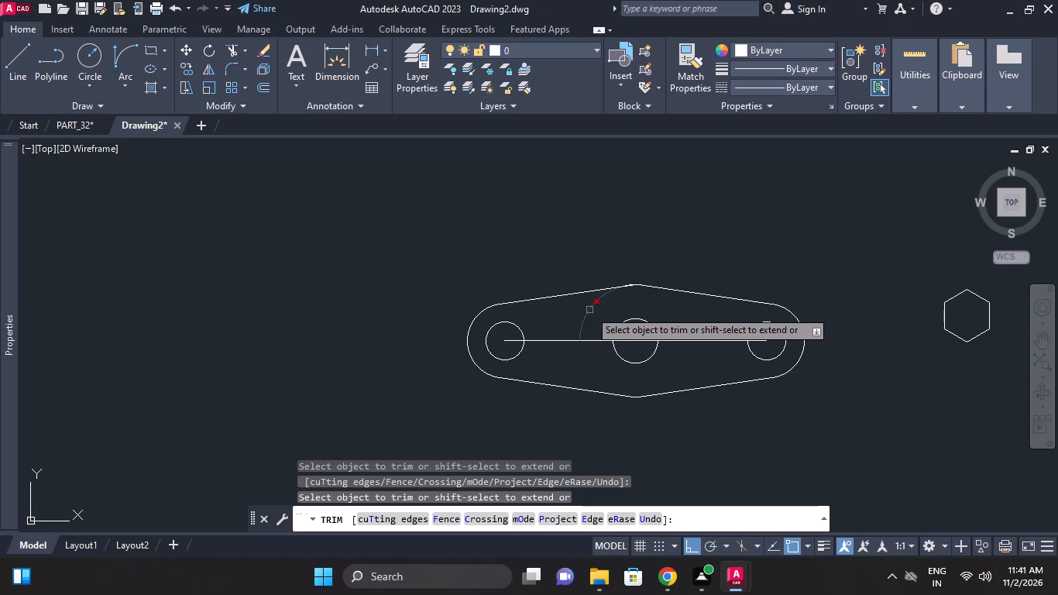
click(589, 310)
Trim the short piece of the upper tangent line running beneath the middle circle's top arc, and finish trimming.
scroll(606, 282, up, 2)
scroll(693, 273, up, 4)
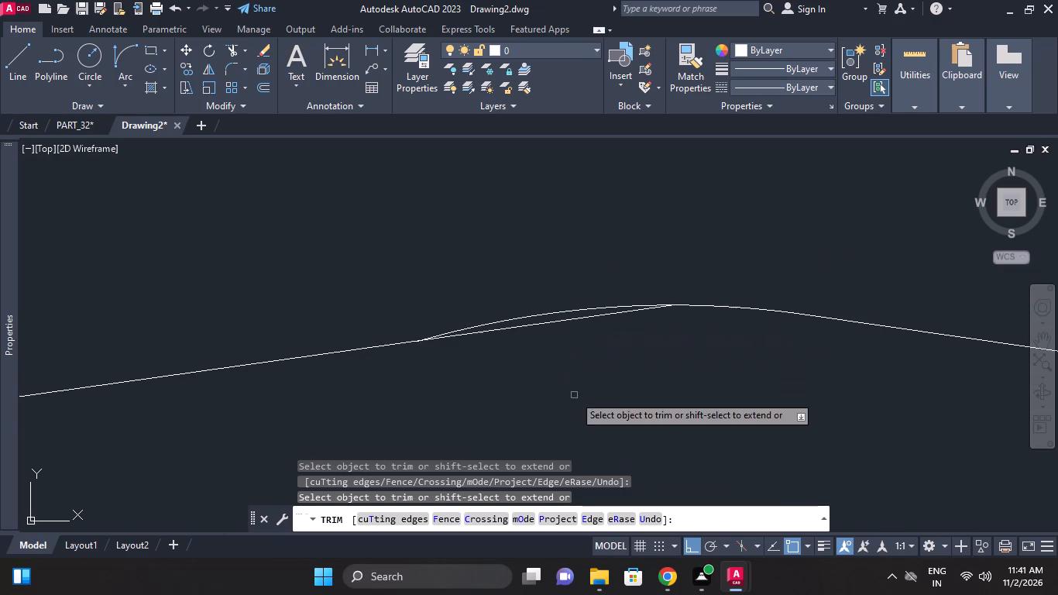
scroll(666, 319, up, 4)
scroll(665, 319, down, 4)
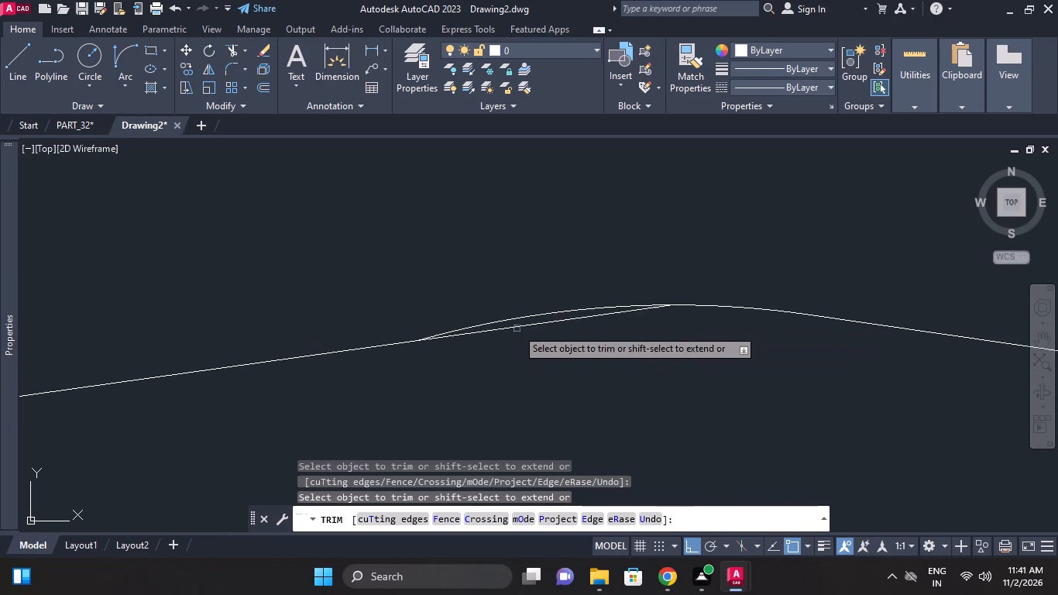
click(519, 324)
scroll(518, 334, down, 4)
scroll(620, 397, down, 1)
middle_drag(620, 397, 663, 328)
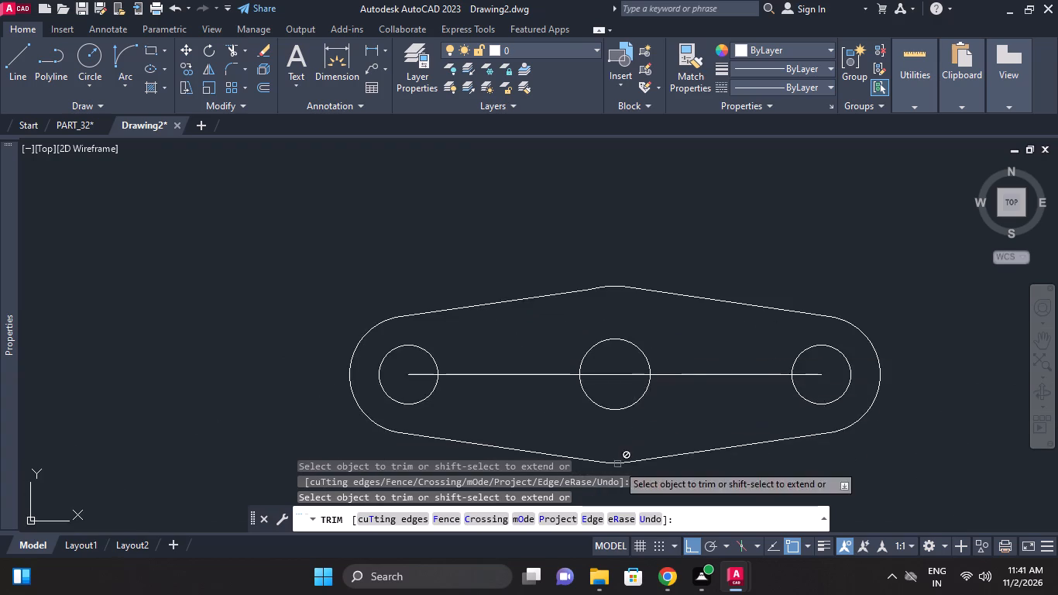
scroll(617, 464, up, 1)
middle_drag(617, 429, 627, 346)
scroll(627, 346, up, 1)
scroll(657, 414, up, 2)
scroll(657, 414, down, 6)
scroll(751, 387, up, 2)
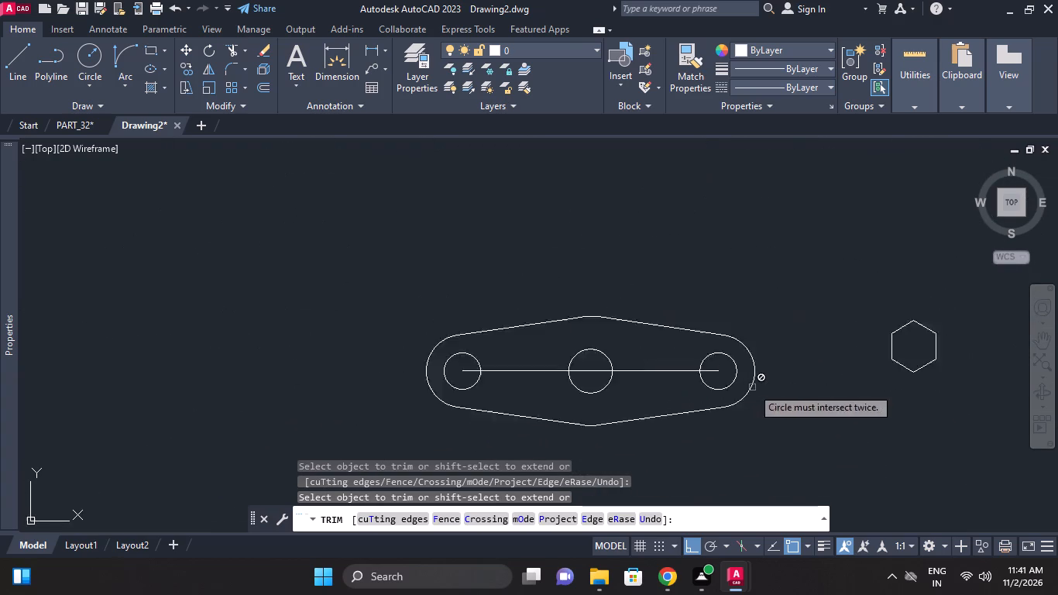
scroll(752, 387, up, 1)
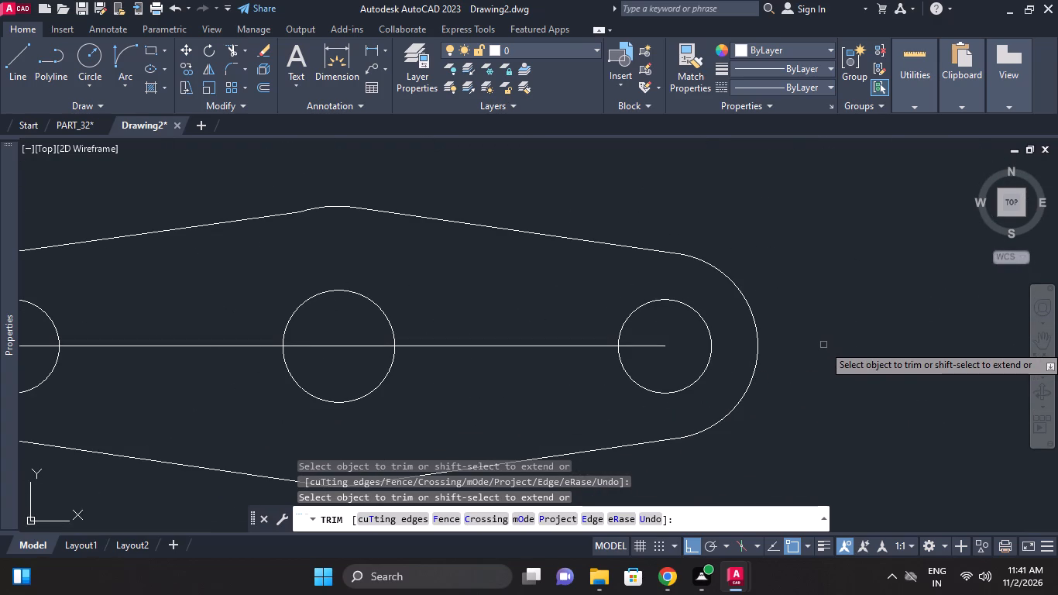
right_click(856, 326)
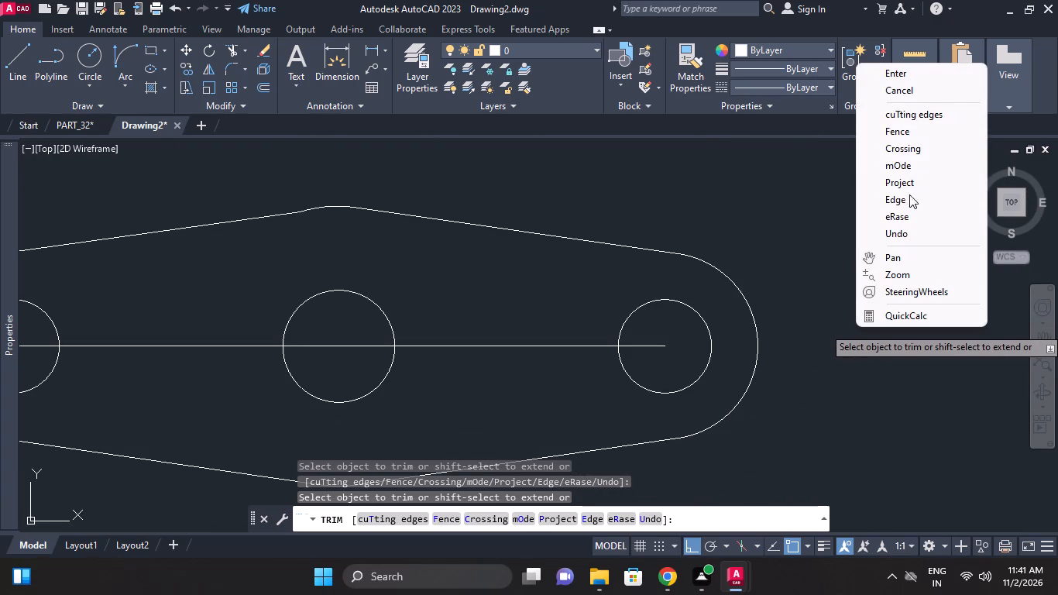
click(907, 99)
click(894, 97)
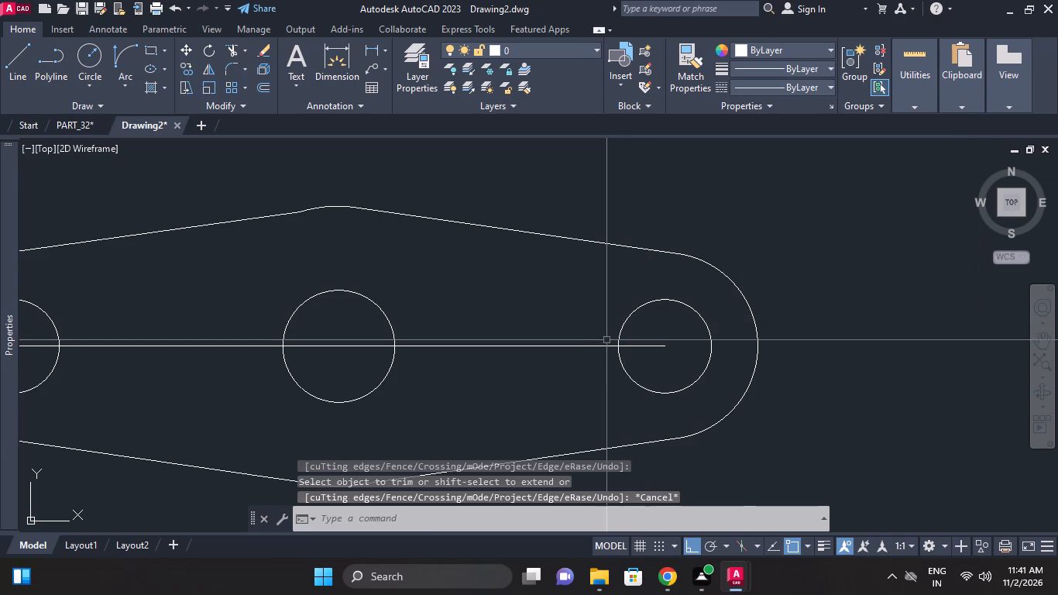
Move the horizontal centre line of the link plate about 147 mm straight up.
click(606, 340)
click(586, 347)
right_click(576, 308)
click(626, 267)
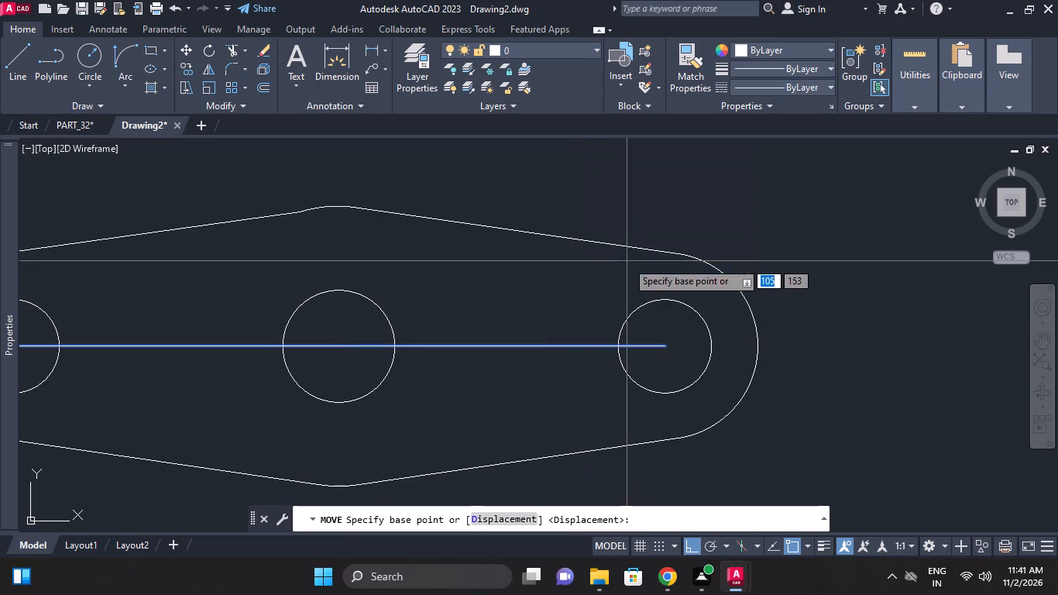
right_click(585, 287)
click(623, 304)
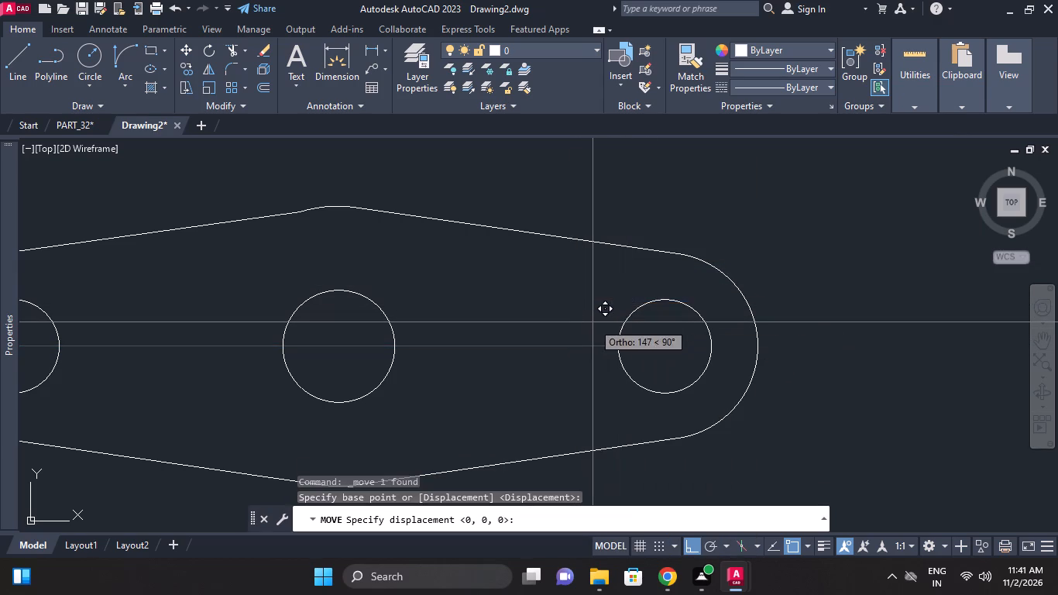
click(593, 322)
Erase the horizontal line above the link plate.
scroll(604, 297, down, 6)
scroll(619, 232, up, 1)
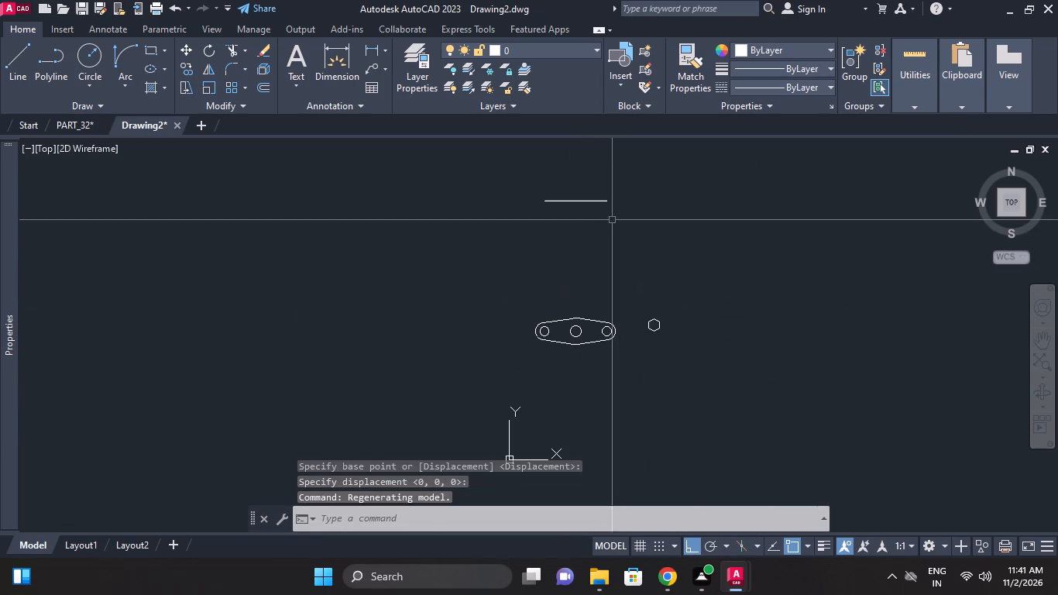
click(596, 192)
click(574, 206)
right_click(578, 198)
click(635, 247)
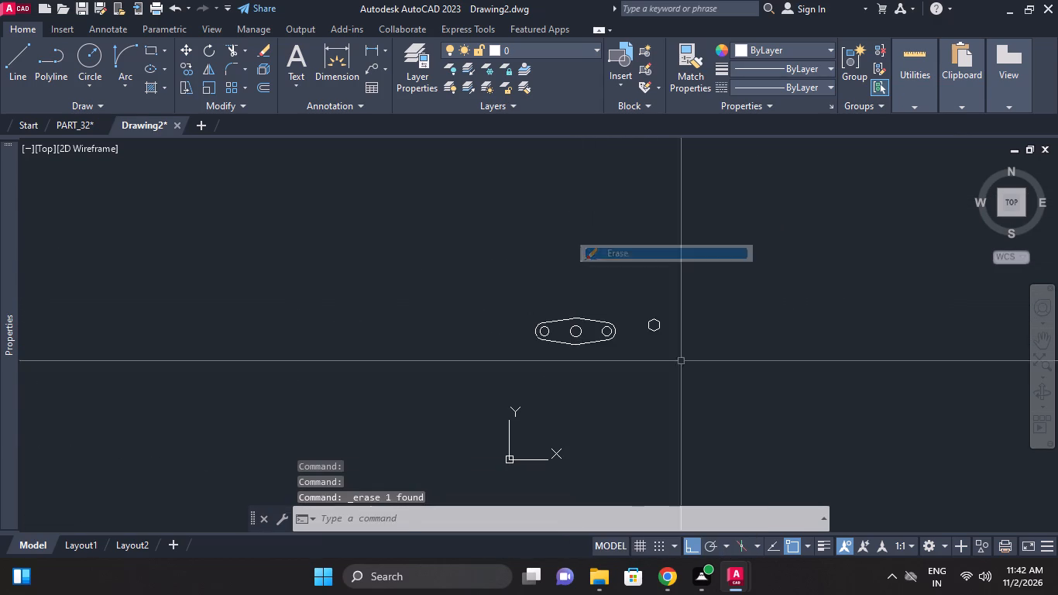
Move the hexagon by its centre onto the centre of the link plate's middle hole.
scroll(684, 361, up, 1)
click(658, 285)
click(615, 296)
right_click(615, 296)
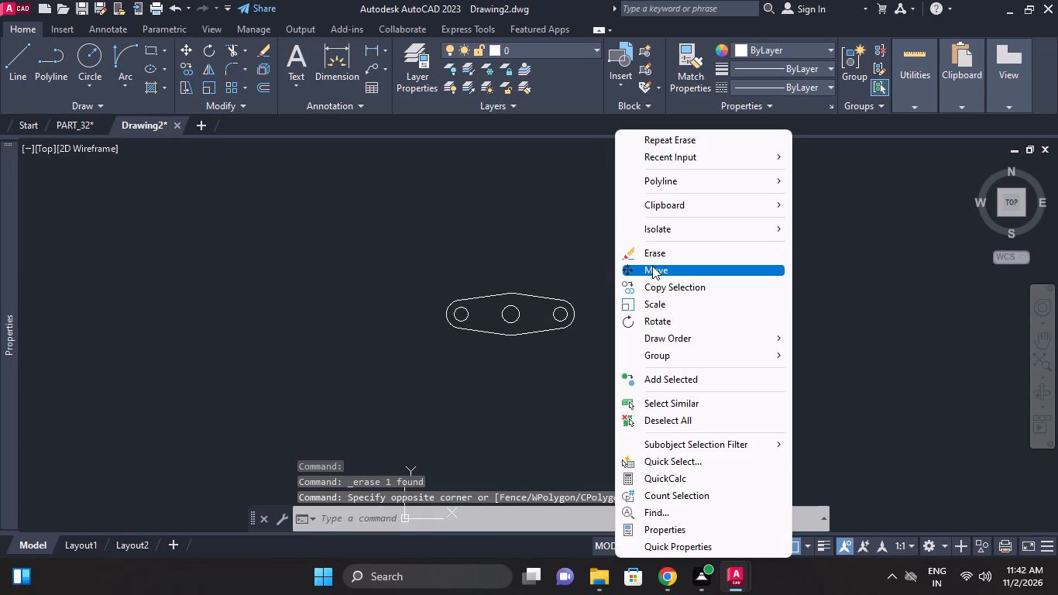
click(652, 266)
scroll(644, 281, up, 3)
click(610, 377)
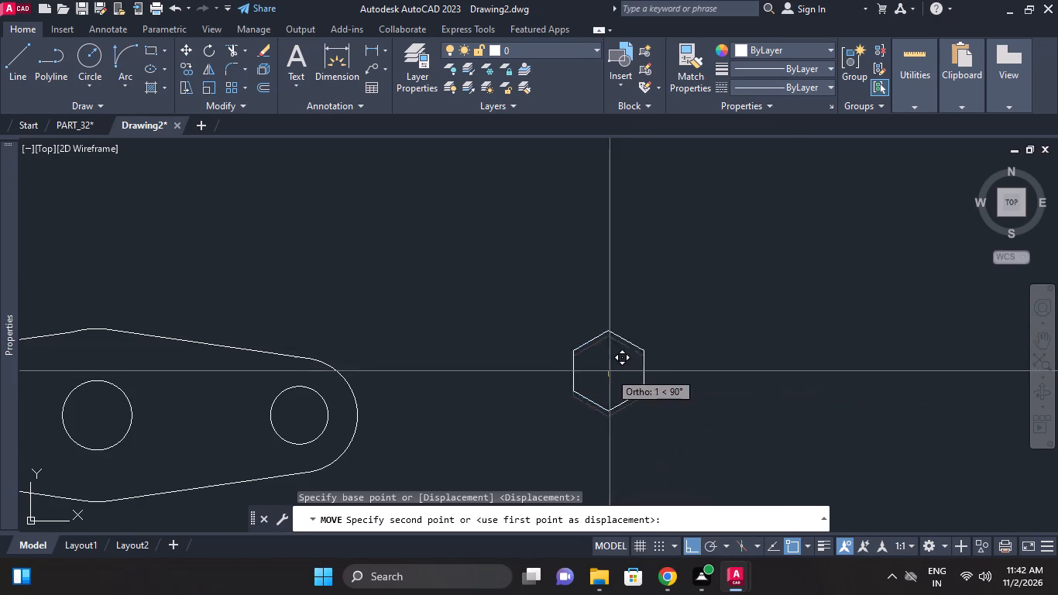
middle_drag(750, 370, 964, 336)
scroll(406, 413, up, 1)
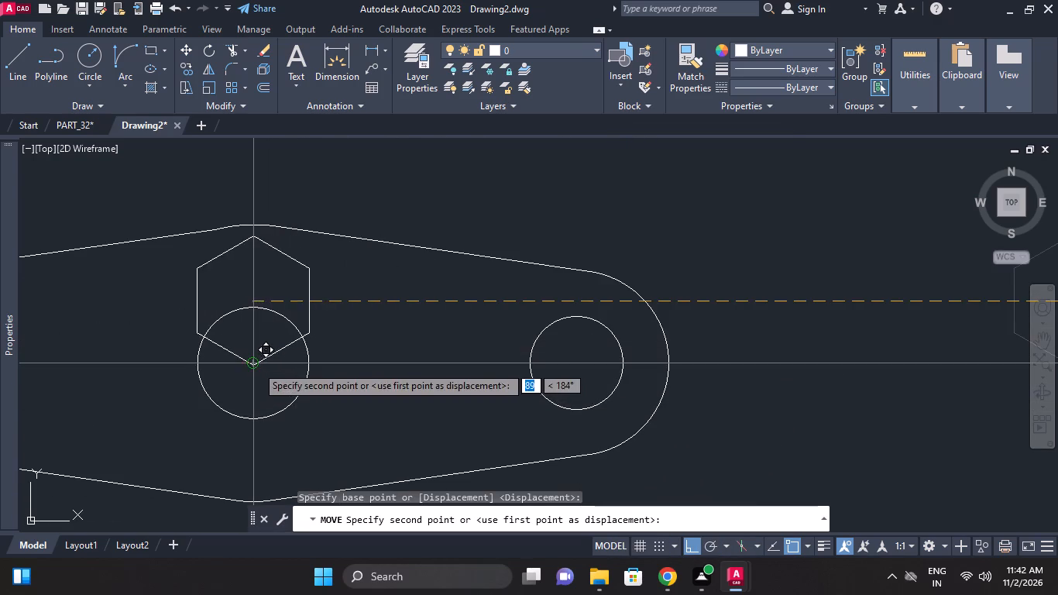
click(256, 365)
Check the length of the hexagon's vertical side with a linear dimension preview, without placing the dimension.
middle_drag(393, 370, 428, 374)
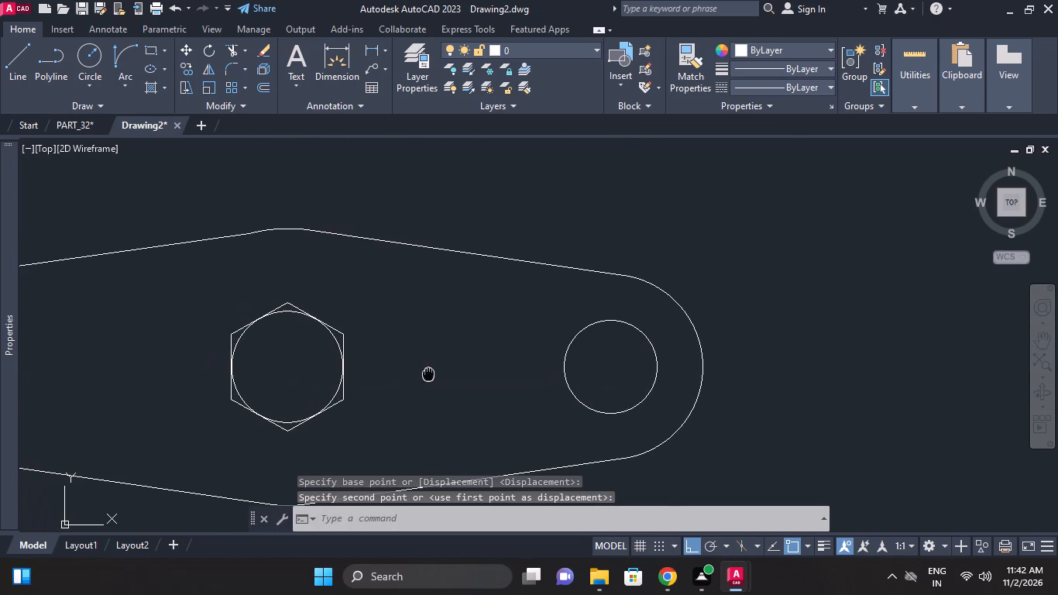
middle_drag(428, 374, 435, 387)
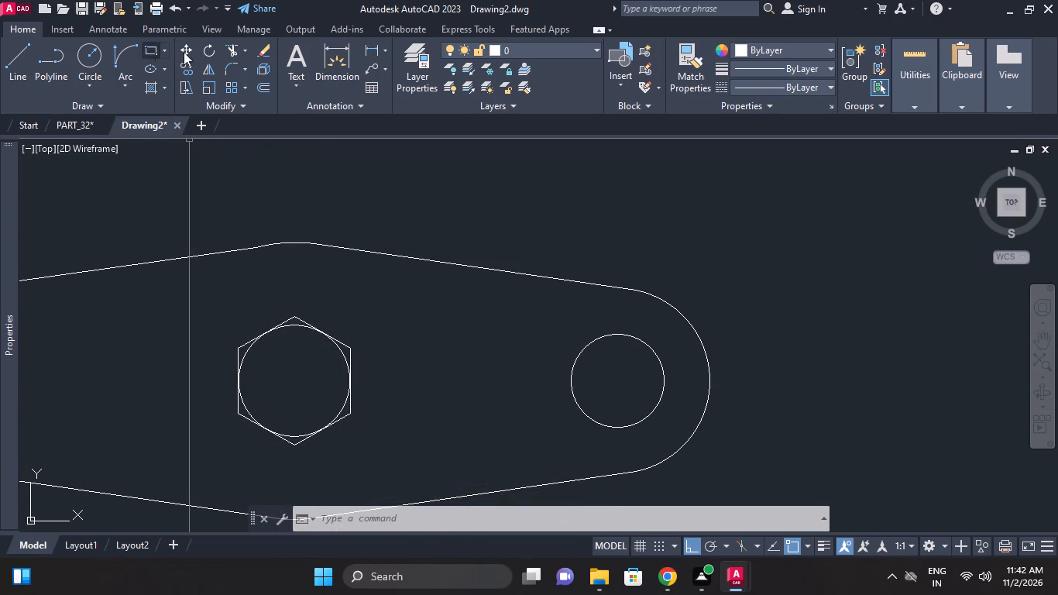
click(368, 49)
right_click(117, 242)
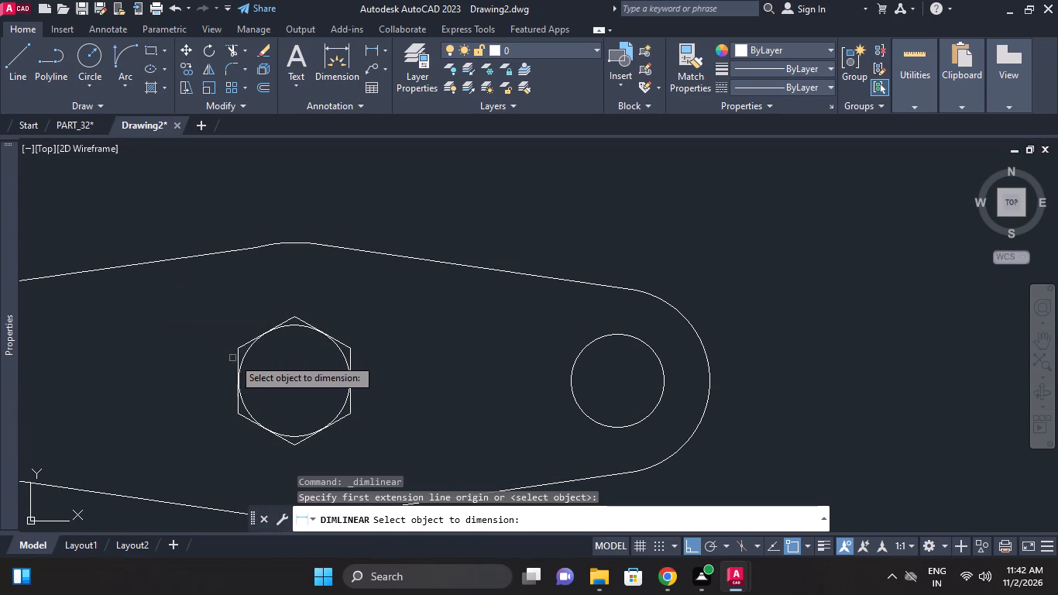
click(238, 356)
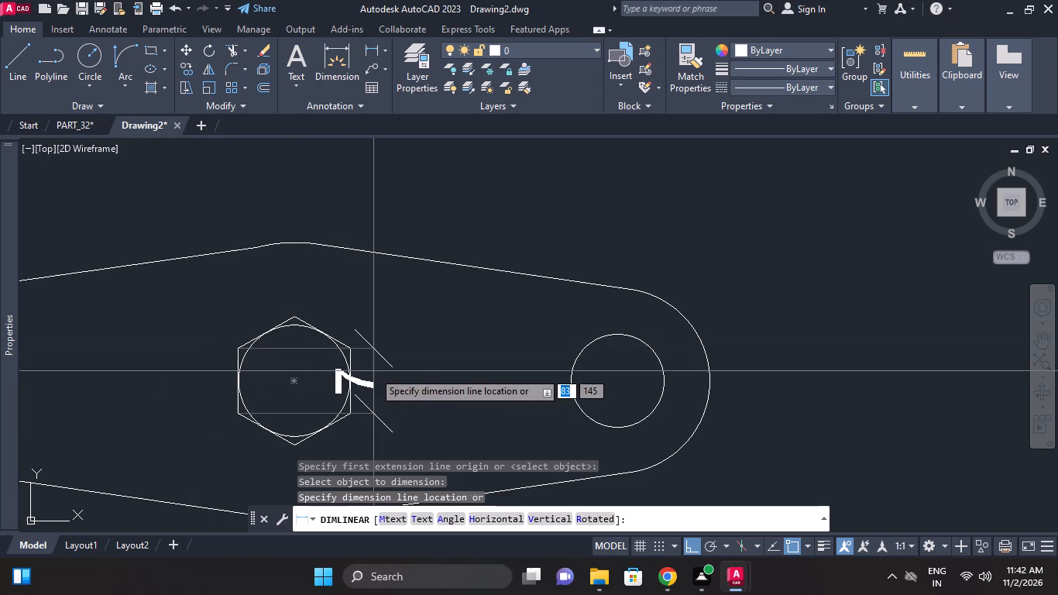
right_click(180, 345)
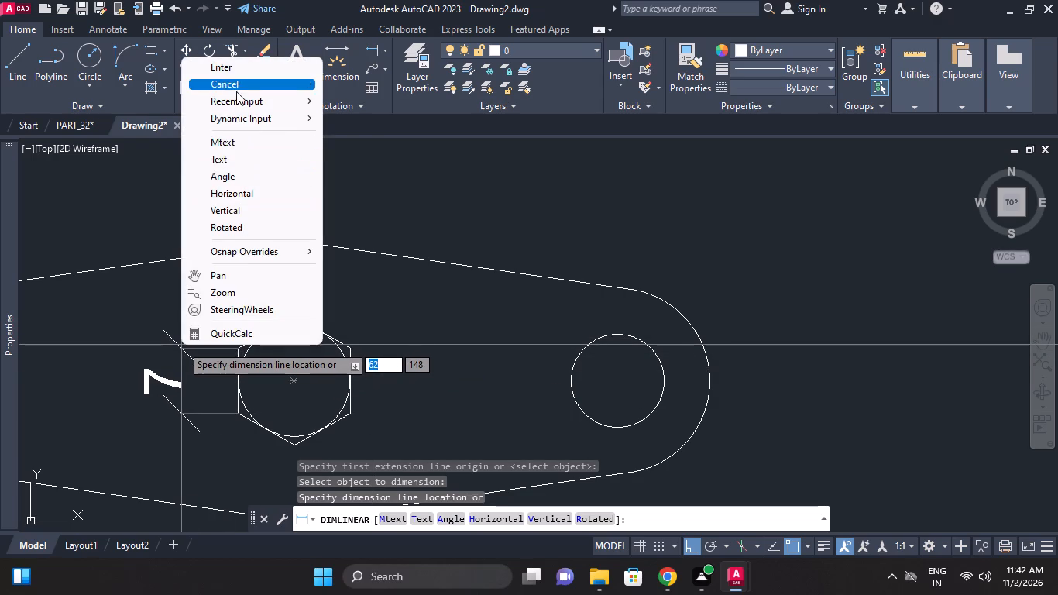
click(236, 91)
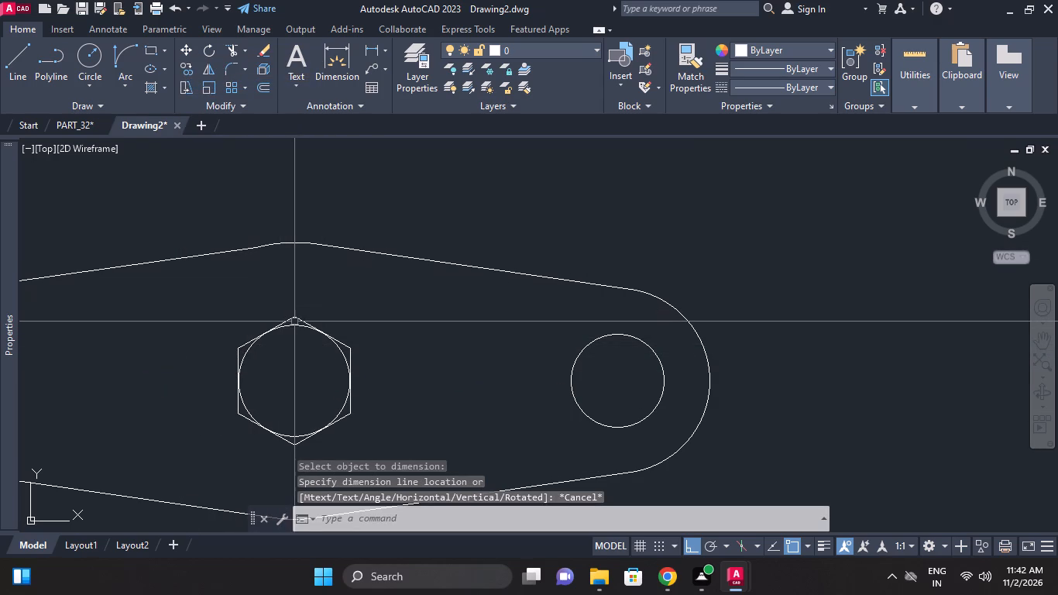
Erase the hexagon around the link plate's middle hole.
click(293, 320)
right_click(286, 316)
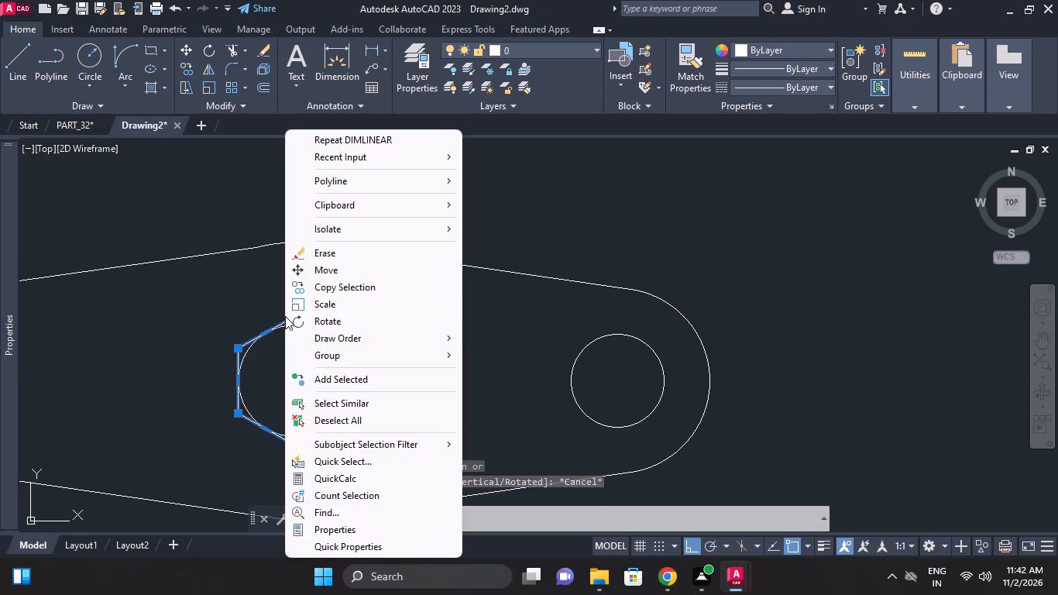
click(310, 256)
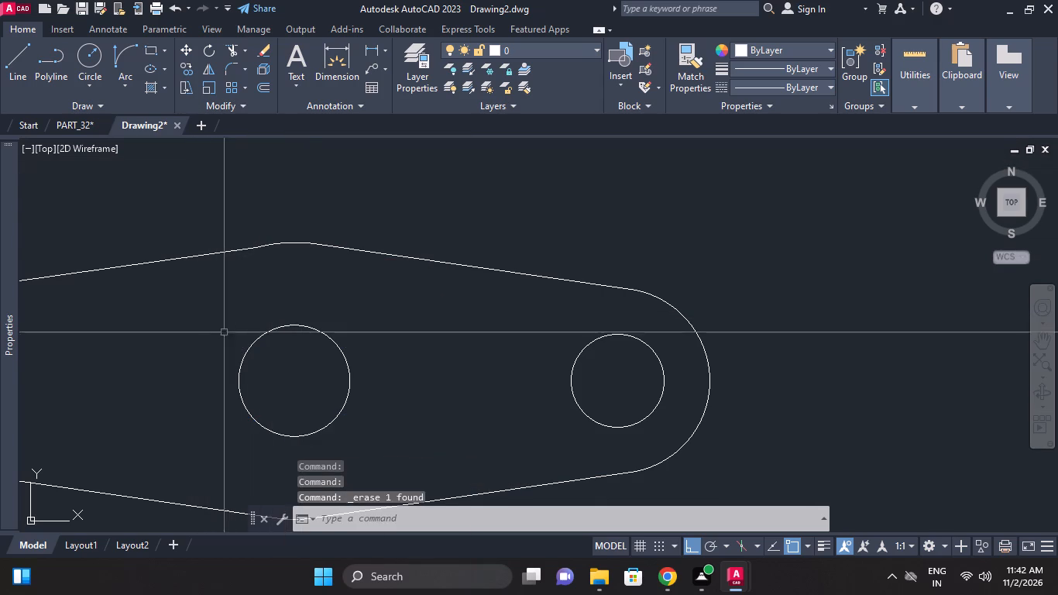
Draw a six-sided polygon inscribed in a circle of radius 12 in the empty space beside the link plate's rounded end.
right_click(580, 190)
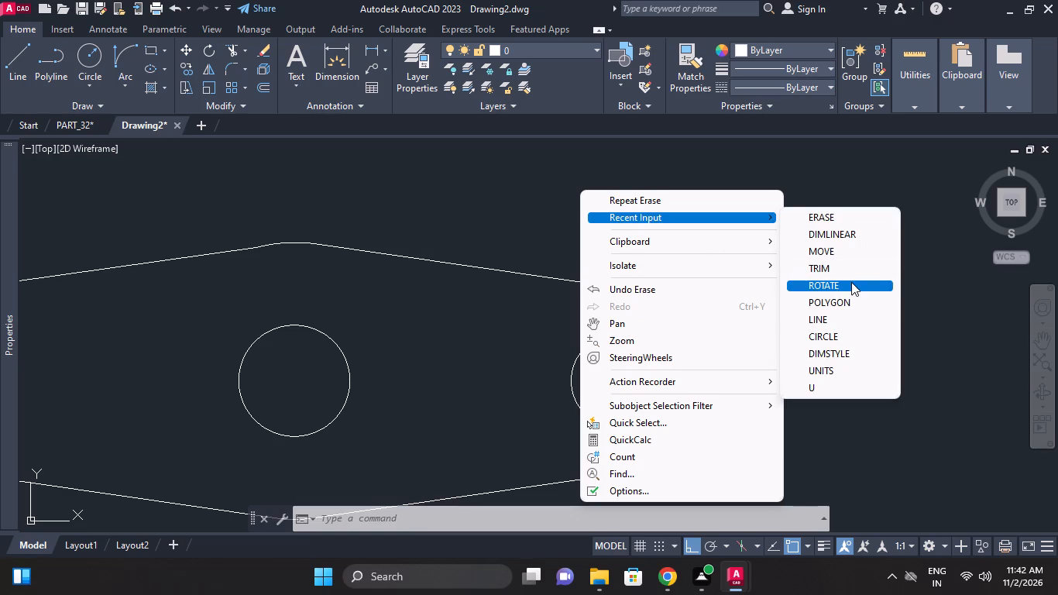
click(850, 296)
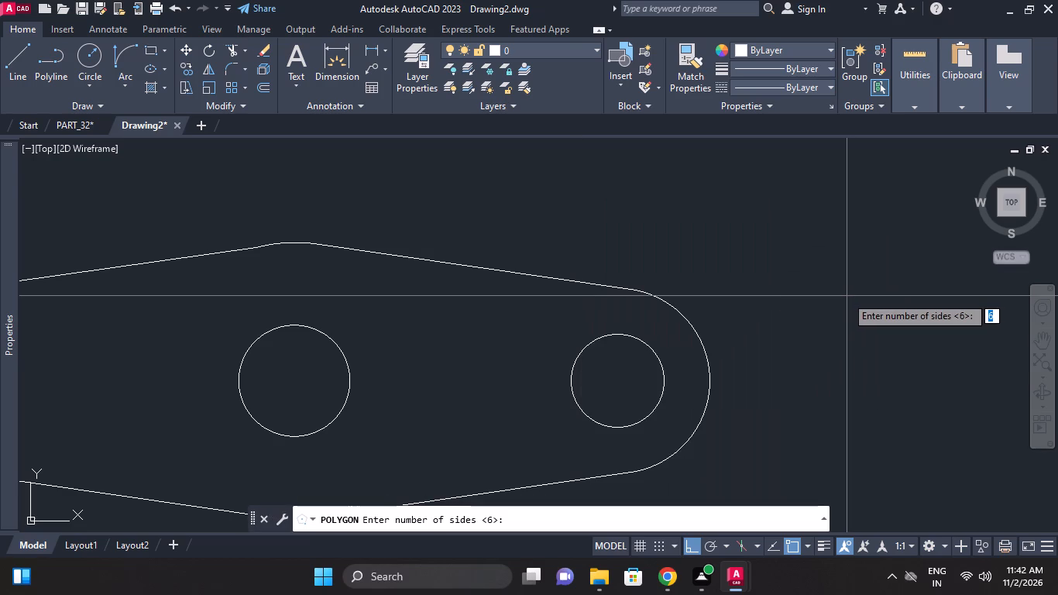
middle_drag(843, 296, 724, 289)
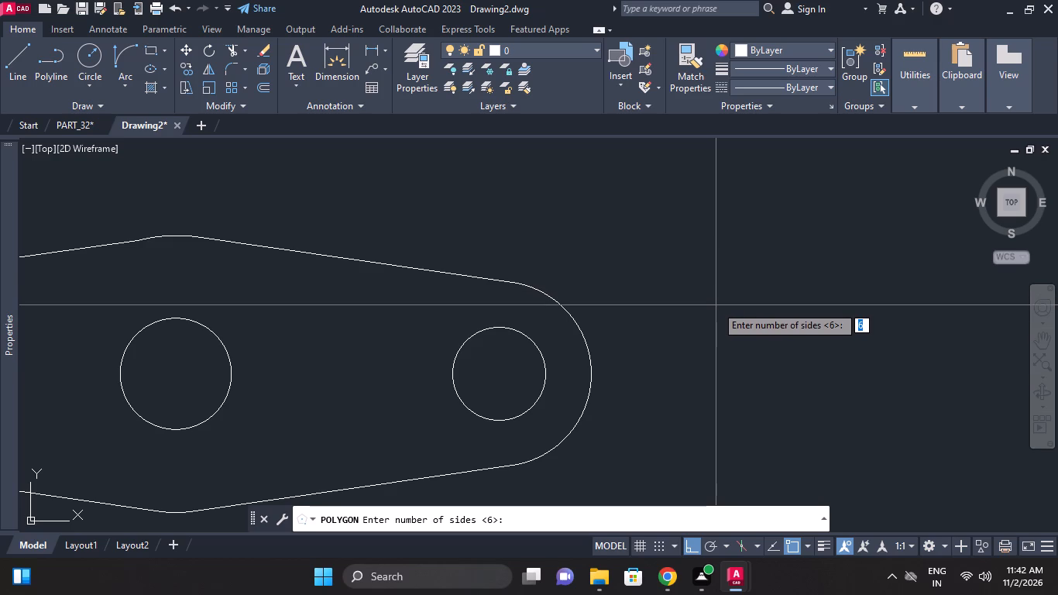
click(716, 305)
right_click(728, 327)
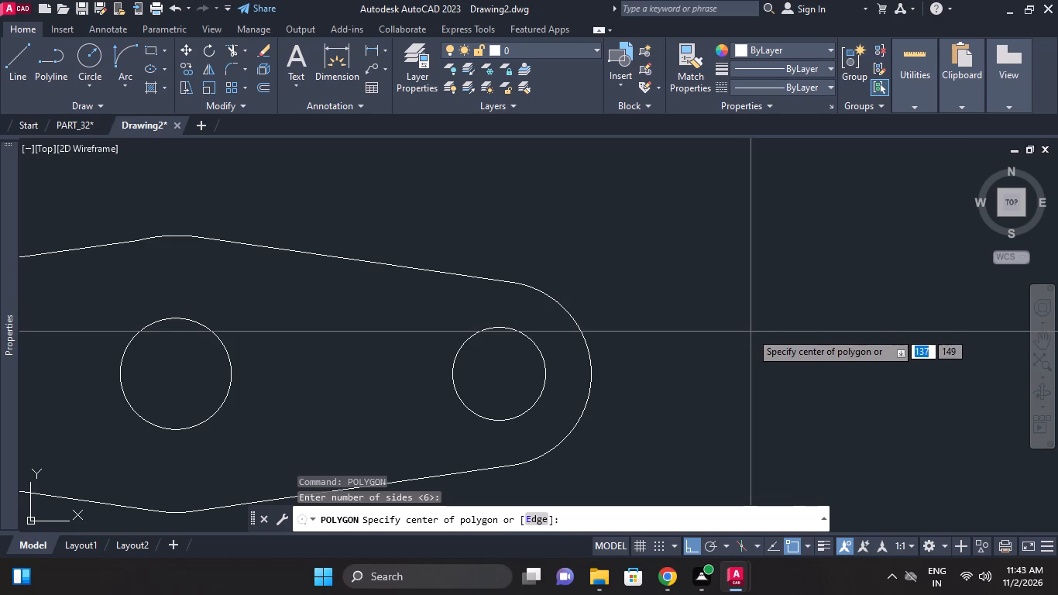
click(747, 311)
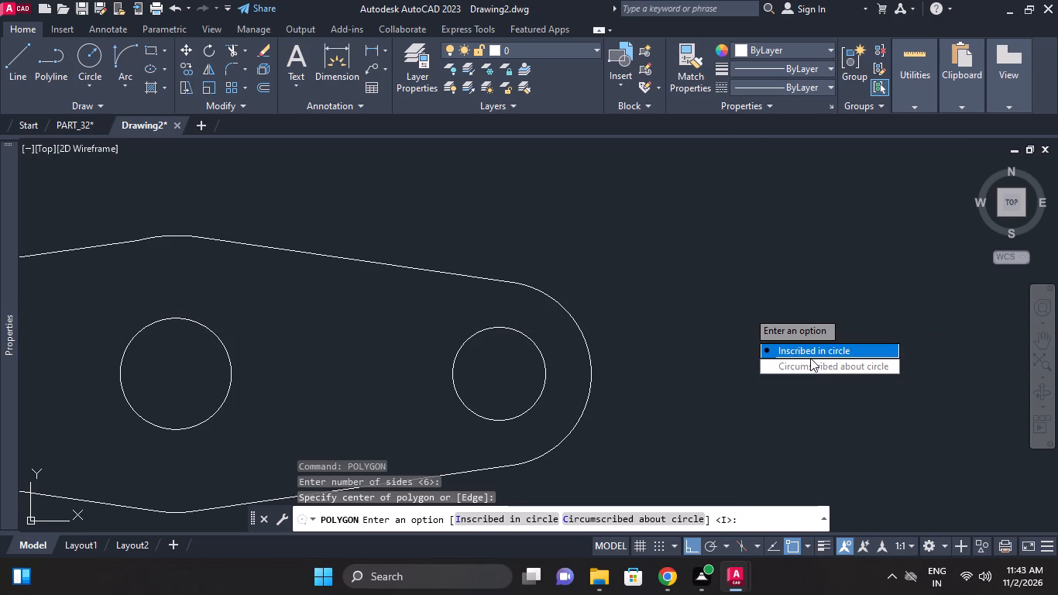
drag(810, 358, 747, 311)
text(12)
key(Return)
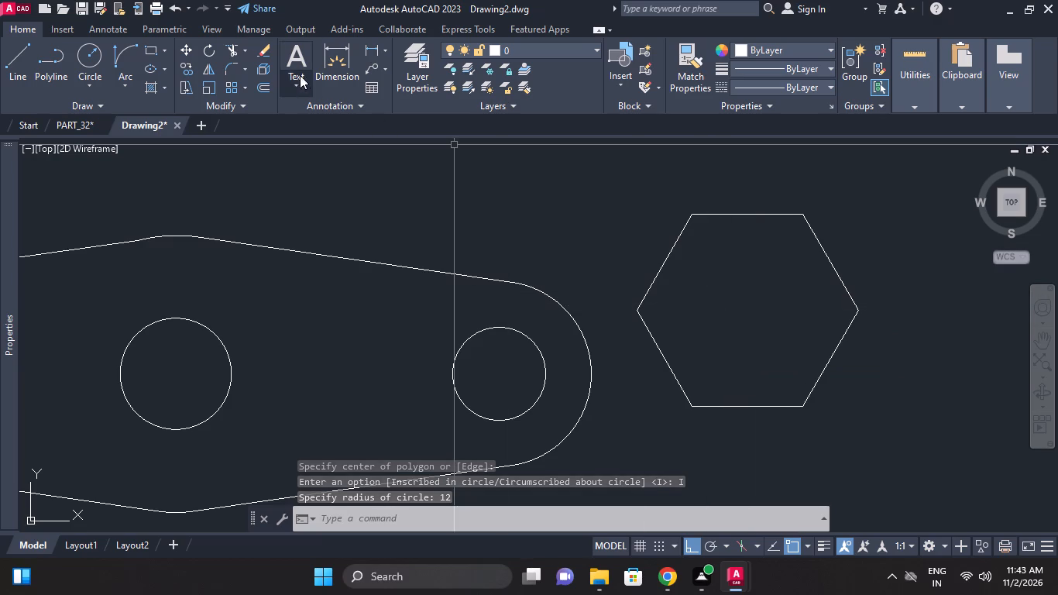
Check the length of the hexagon's upper horizontal side with a linear dimension preview, without placing the dimension.
click(371, 48)
right_click(748, 245)
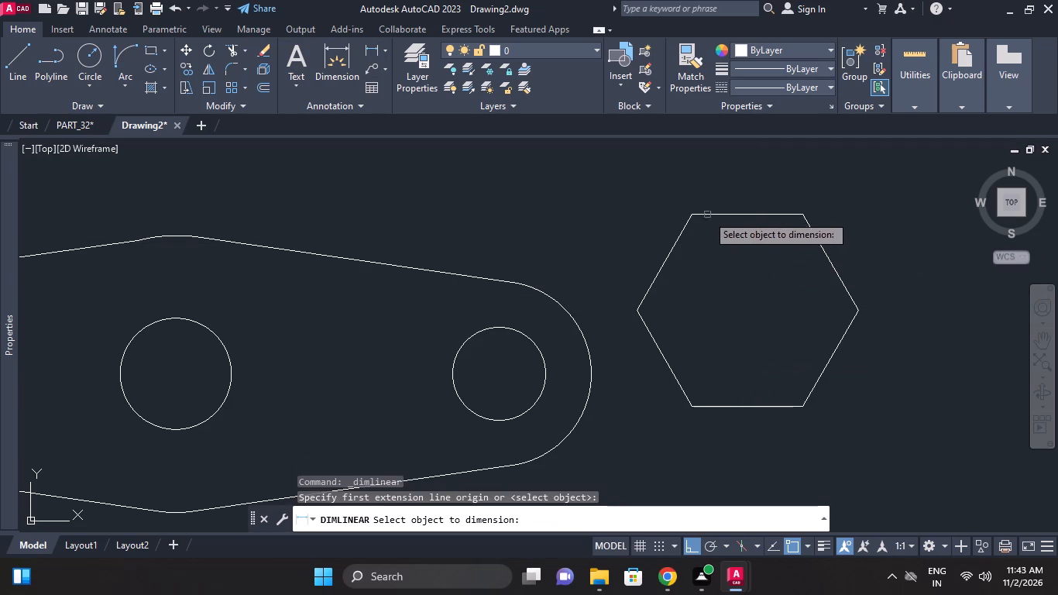
click(740, 214)
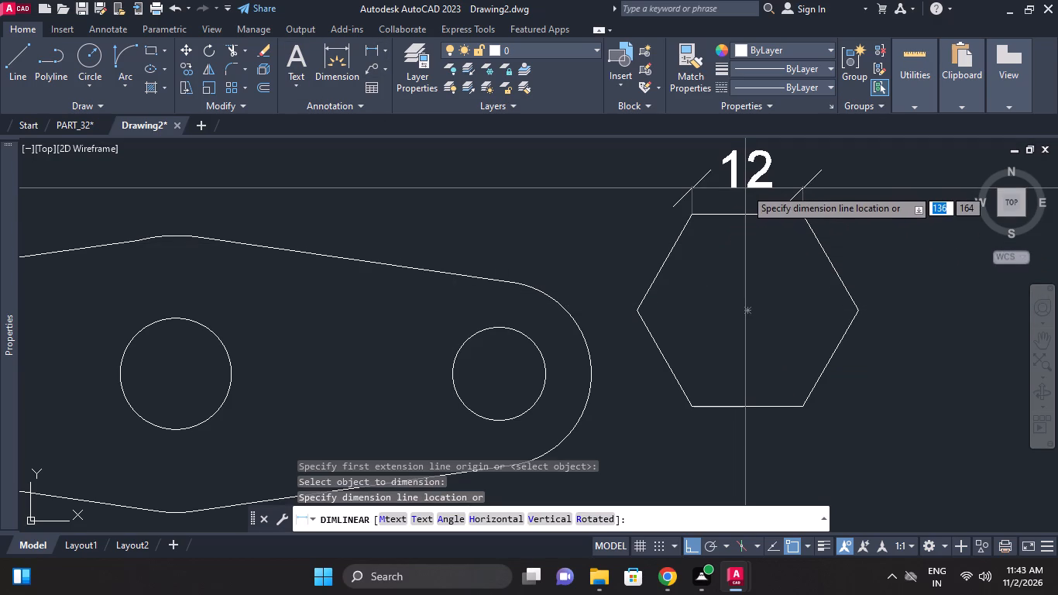
scroll(745, 188, down, 2)
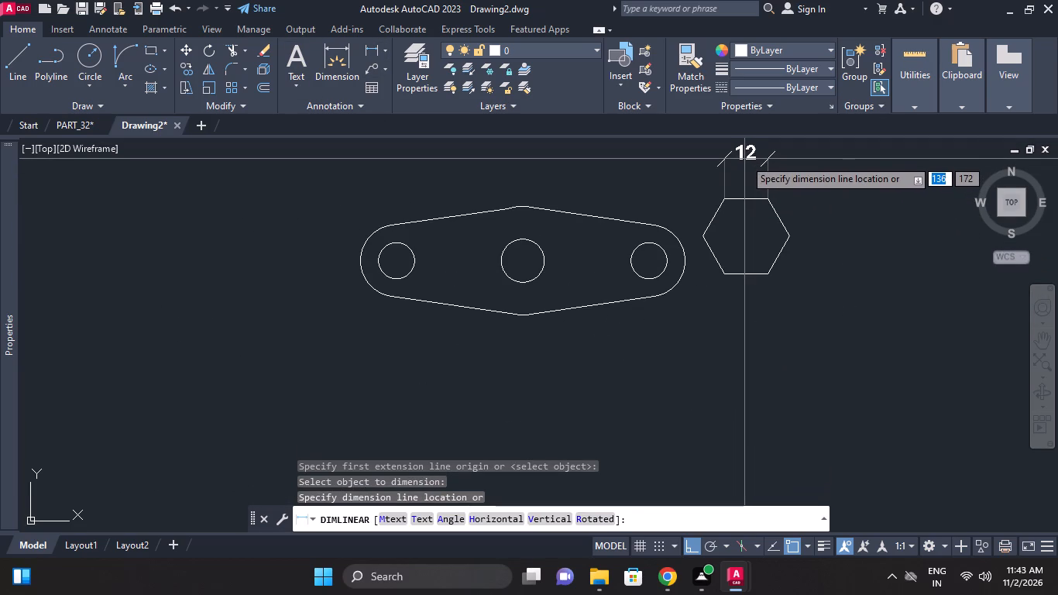
right_click(744, 159)
click(776, 189)
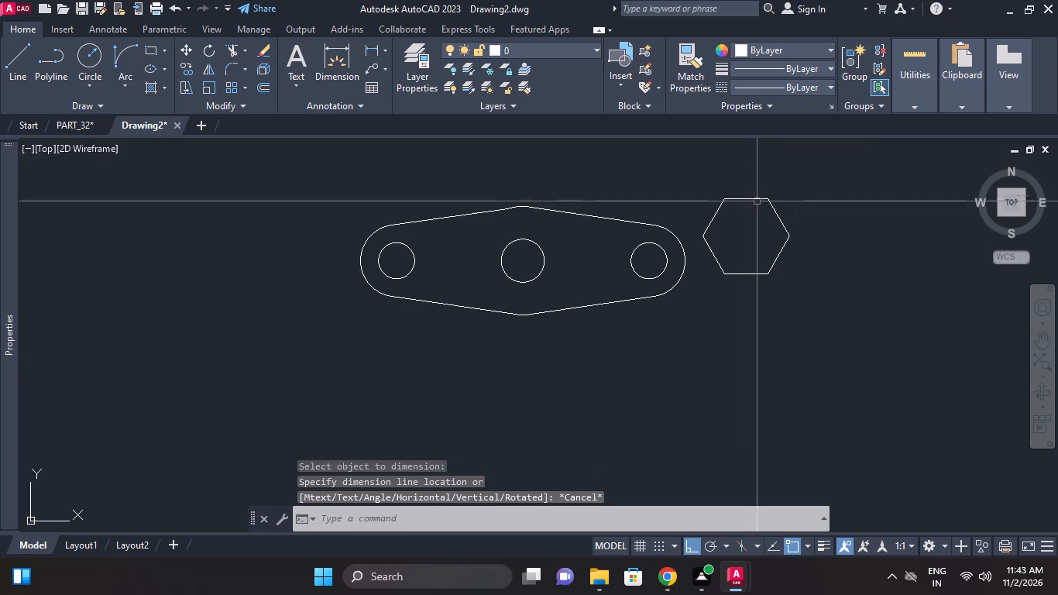
Rotate the hexagon 90 degrees so that two of its sides are vertical.
click(754, 196)
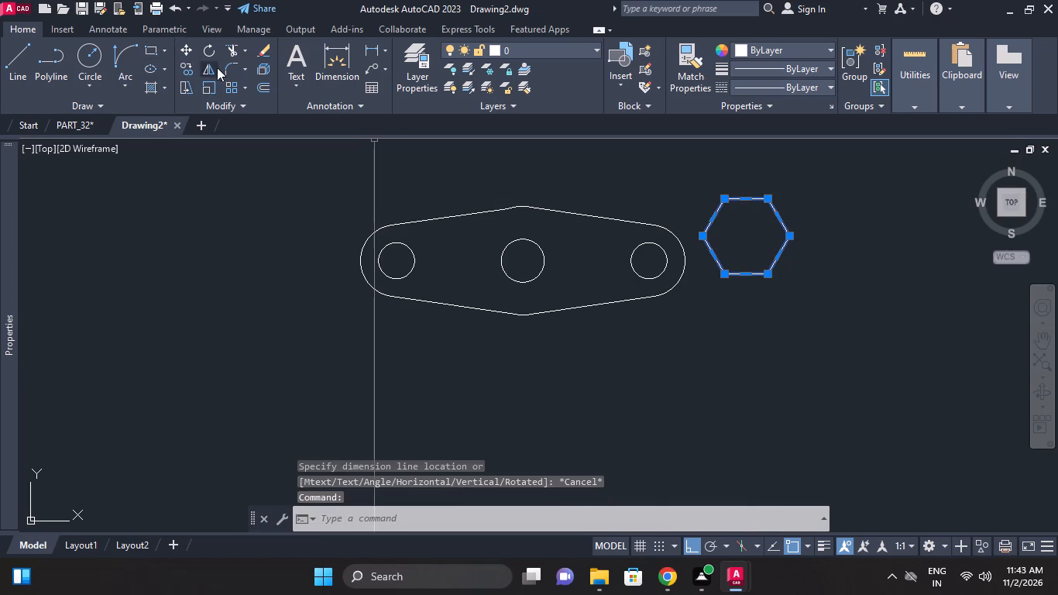
click(213, 53)
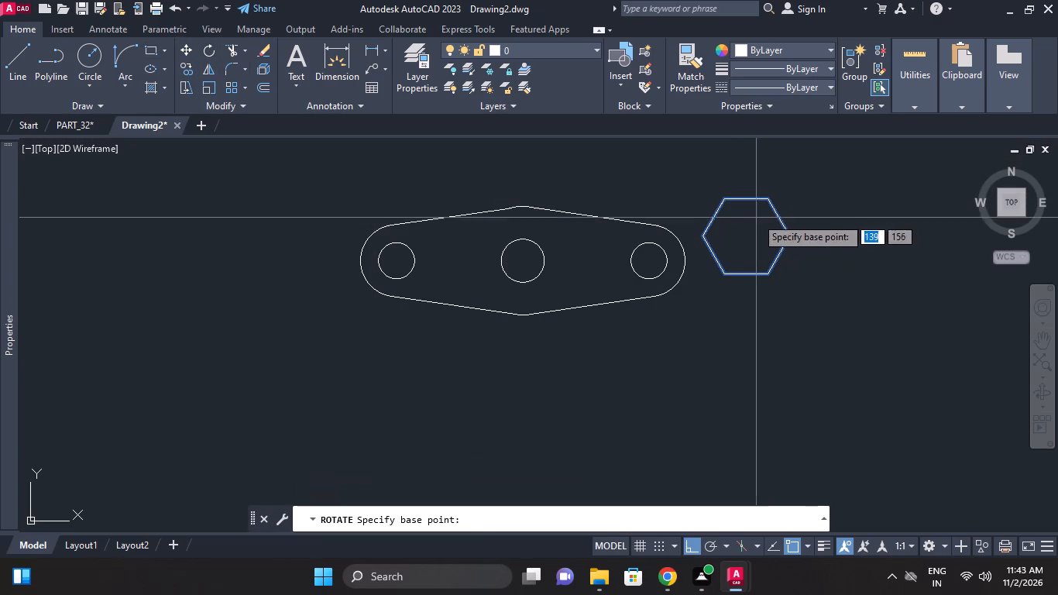
click(822, 187)
click(822, 173)
Move the rotated hexagon by its centre onto the centre of the link plate's middle hole.
click(880, 292)
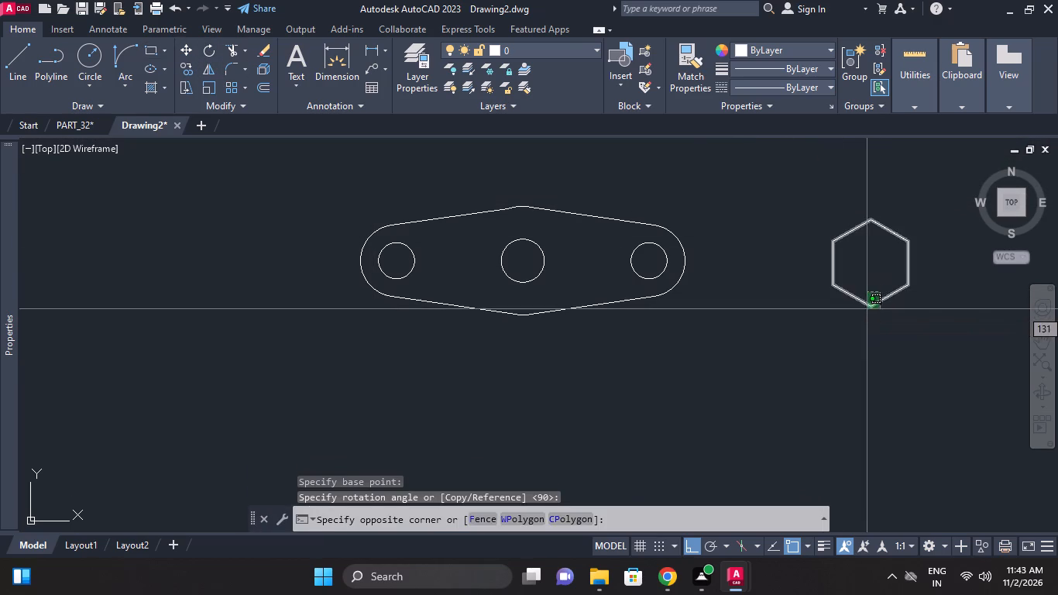
click(867, 309)
right_click(854, 264)
click(922, 271)
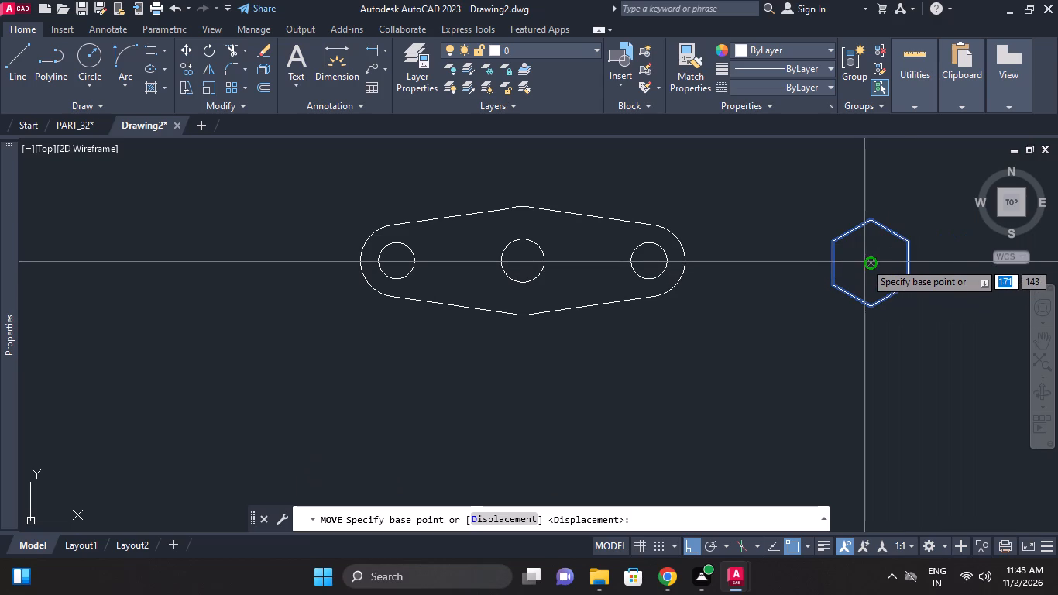
click(870, 265)
click(519, 263)
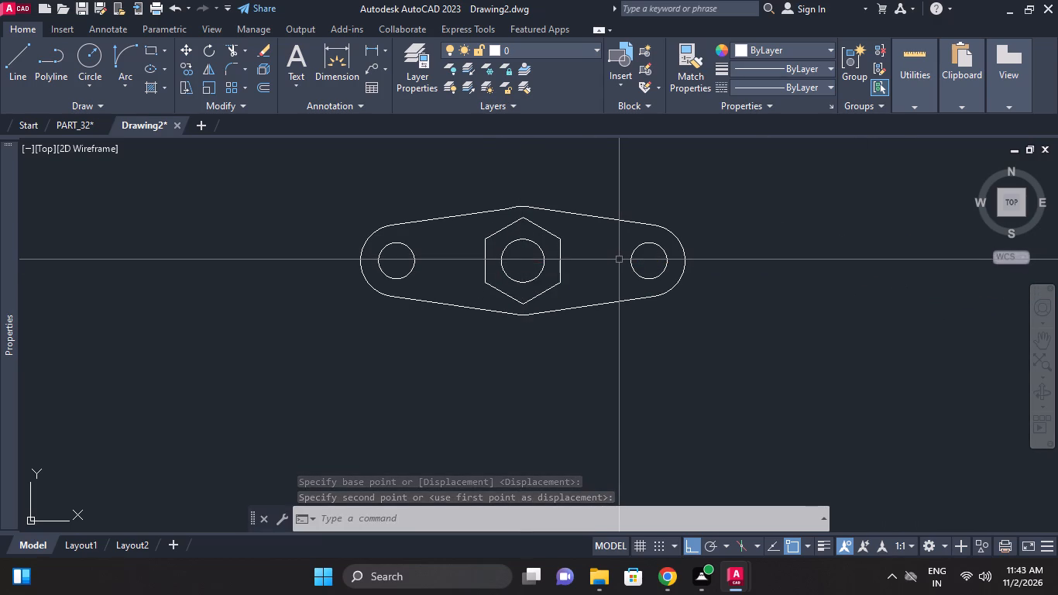
middle_drag(571, 282, 678, 254)
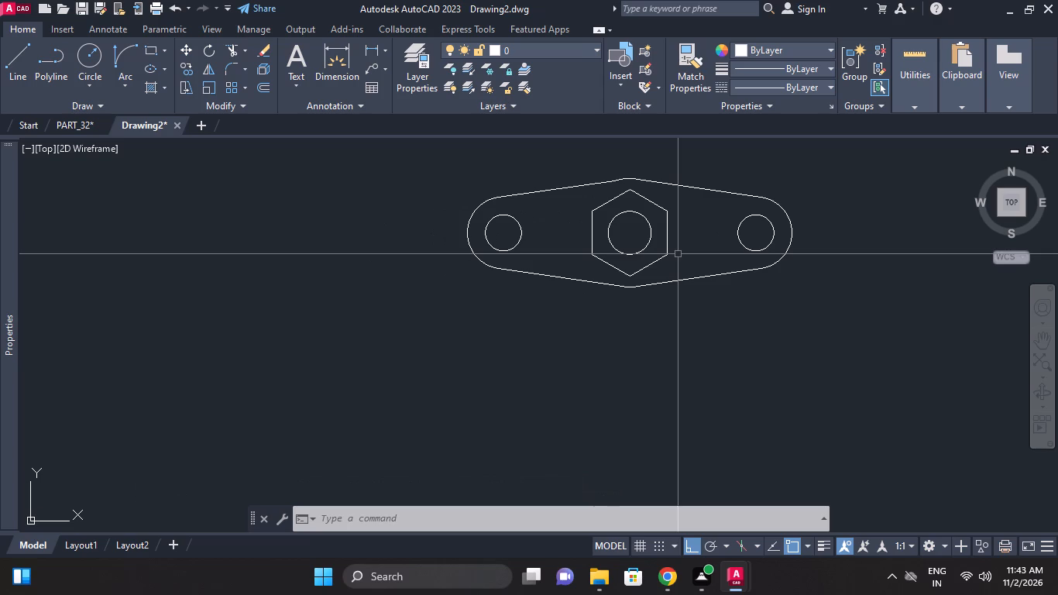
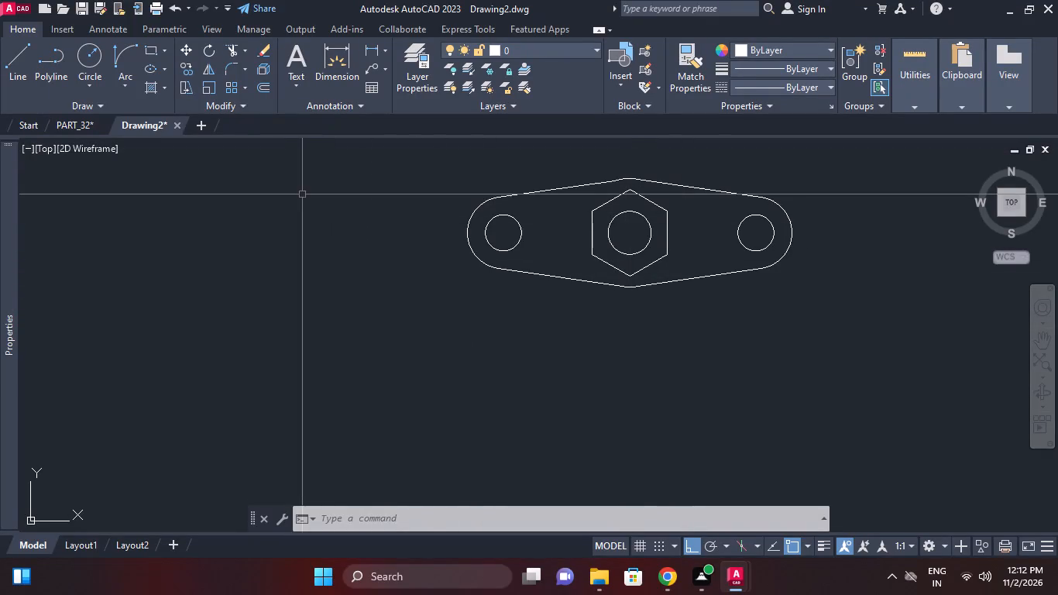
Start a construction line with the Vertical option for the link plate view.
click(98, 105)
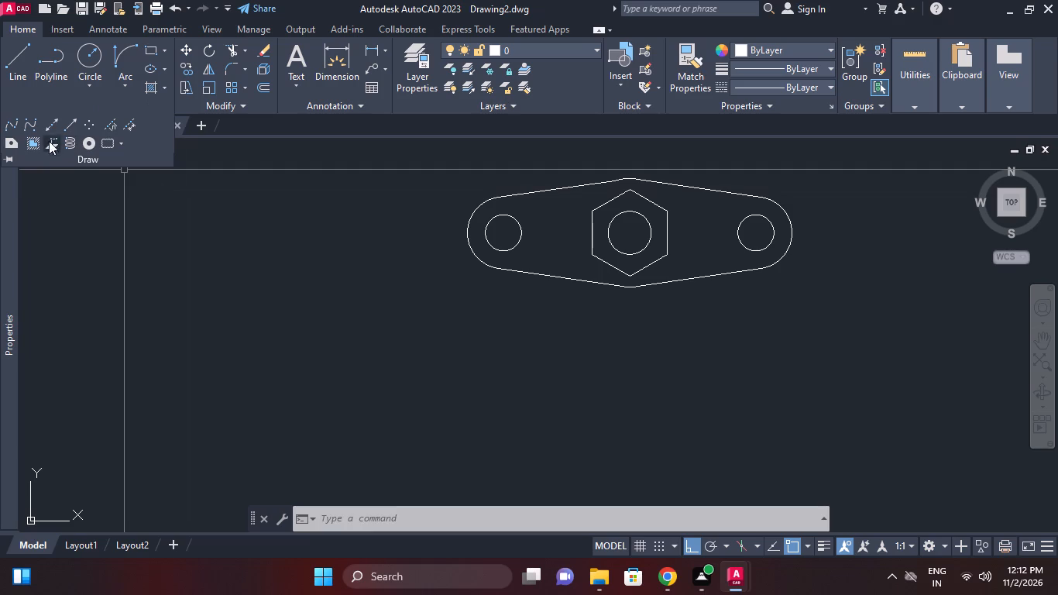
click(50, 128)
click(488, 517)
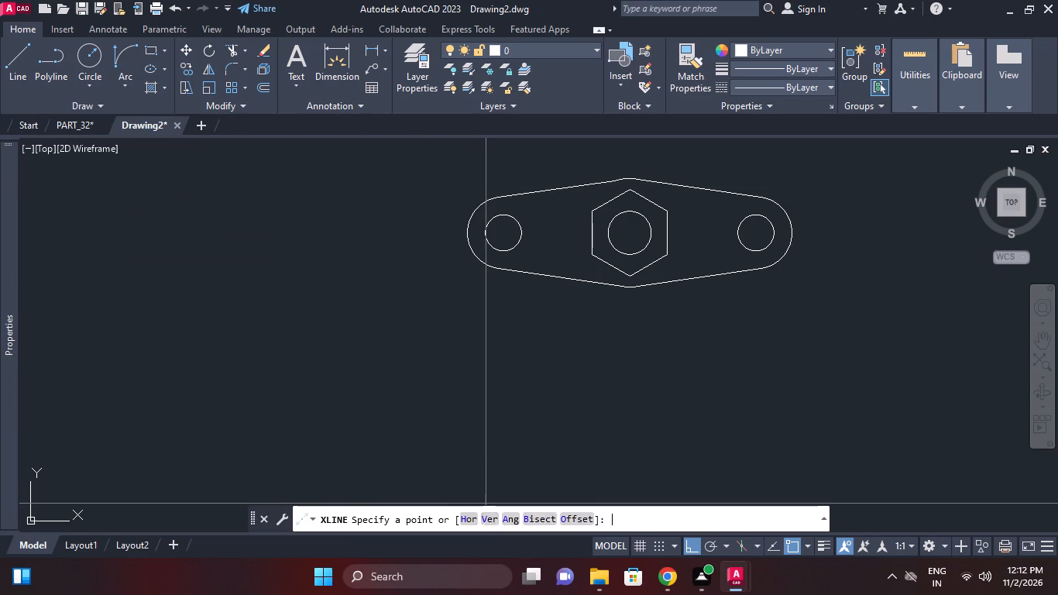
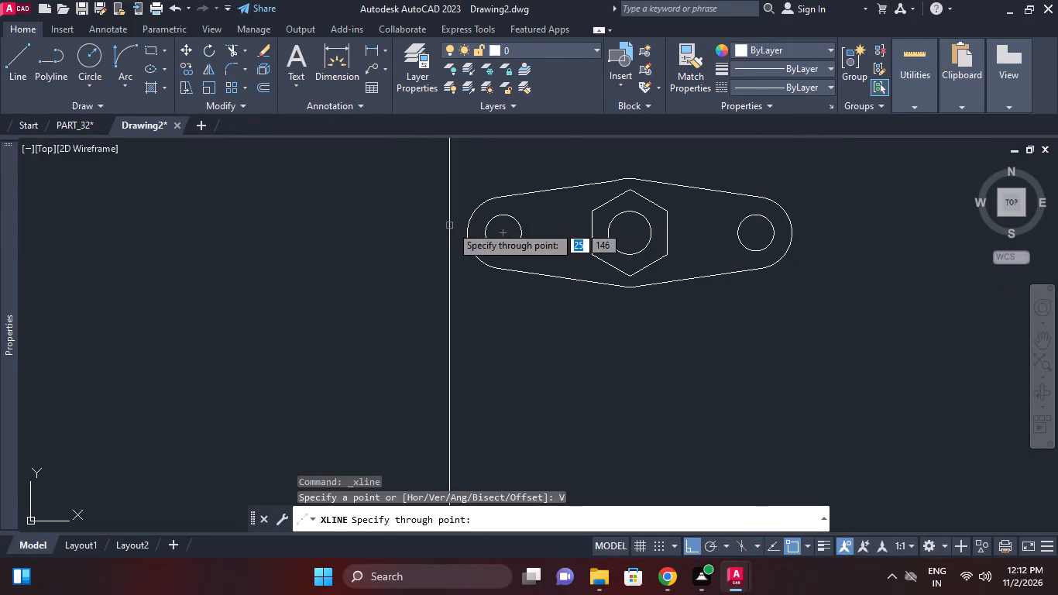
Place vertical construction lines through the outermost points of the link plate's two rounded ends.
click(464, 230)
click(793, 234)
right_click(826, 225)
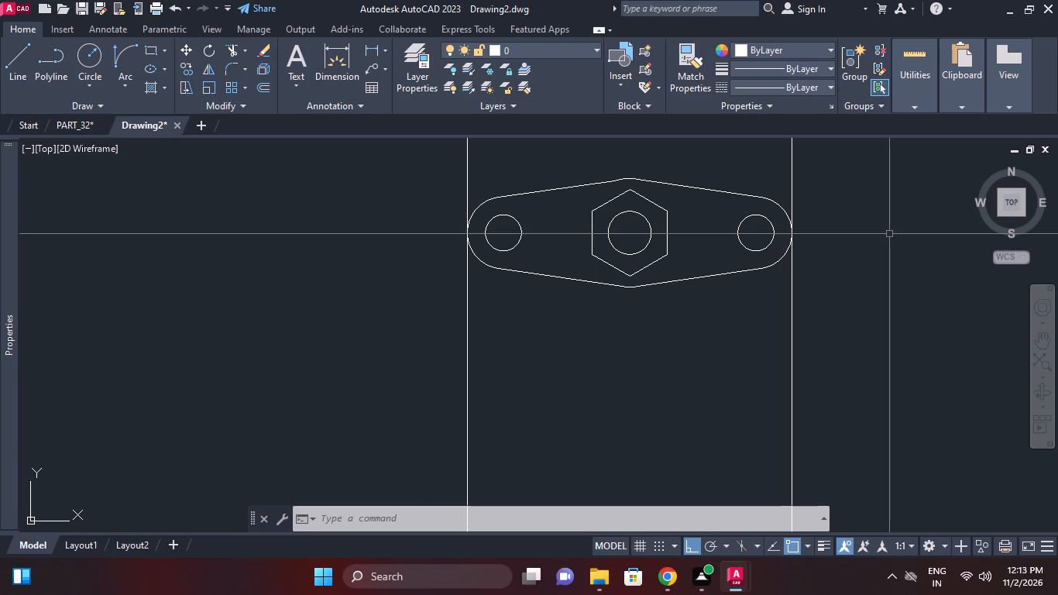
Draw a horizontal line below the link plate, extending past both vertical construction lines.
scroll(882, 223, up, 1)
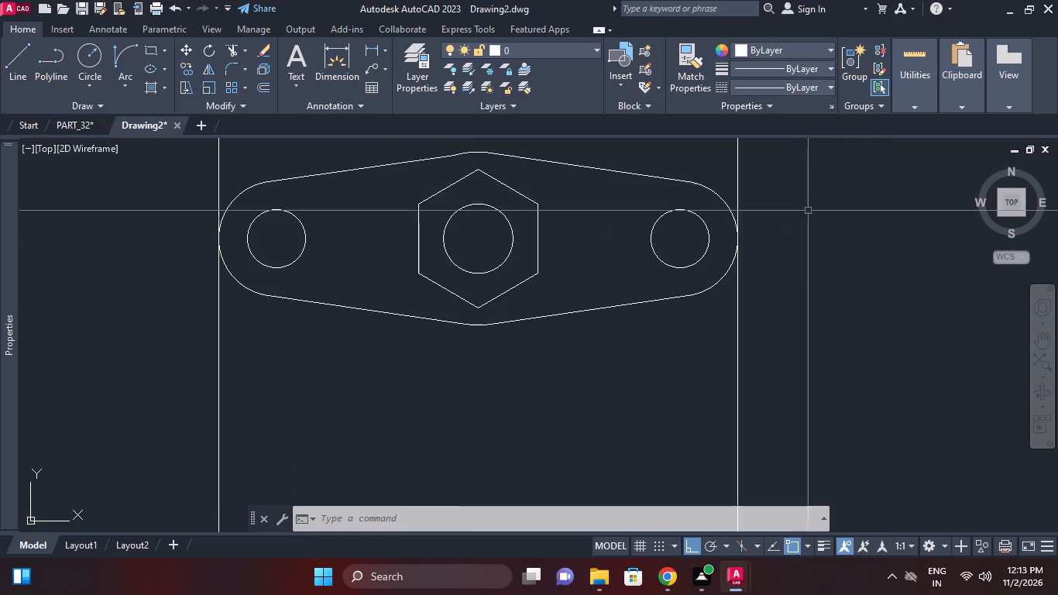
middle_drag(581, 323, 593, 261)
scroll(586, 304, down, 1)
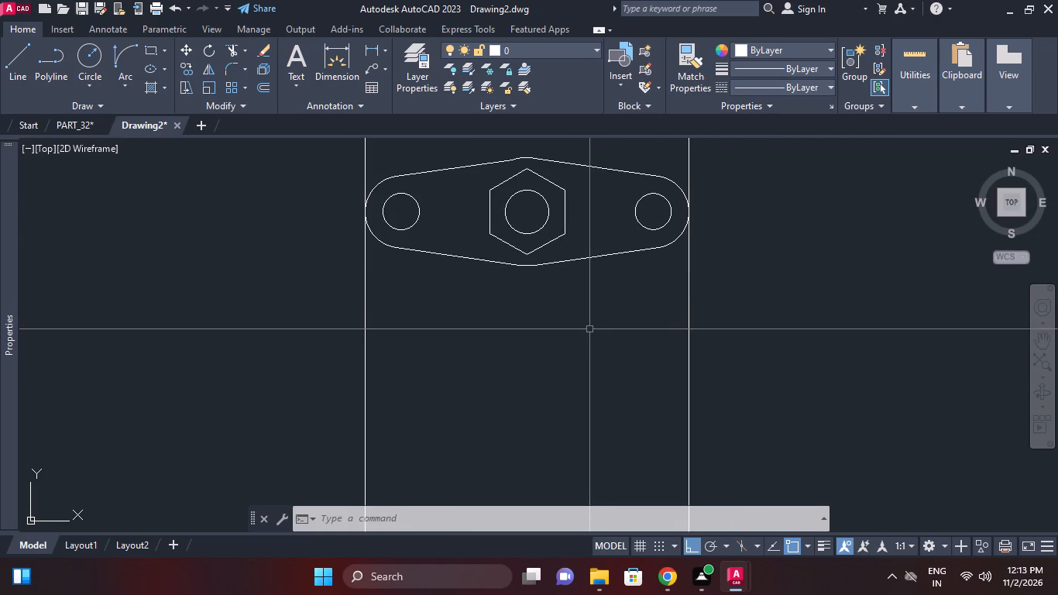
click(18, 50)
click(341, 320)
click(723, 325)
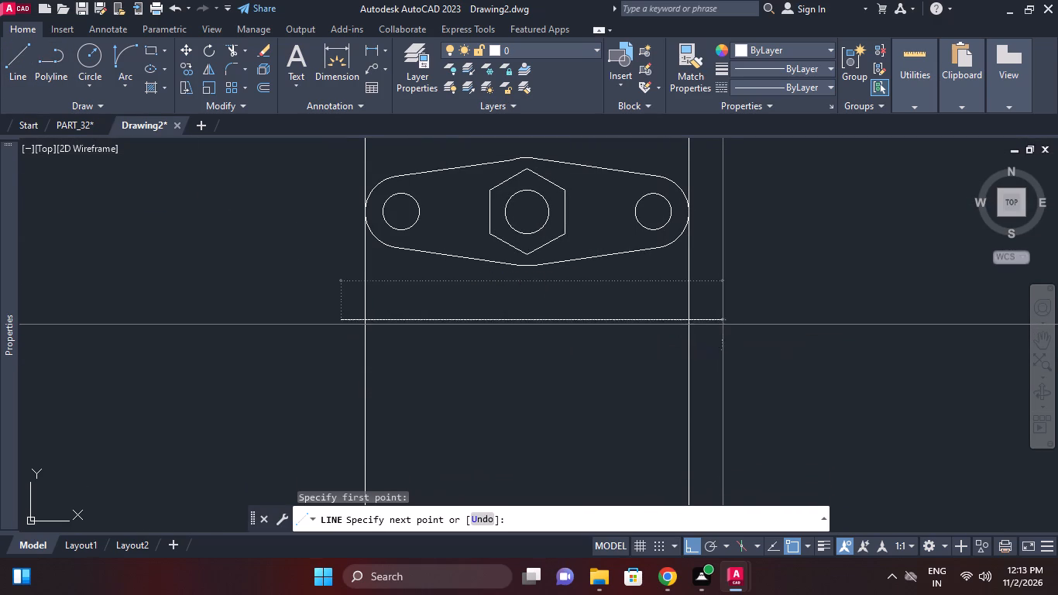
right_click(723, 324)
click(760, 349)
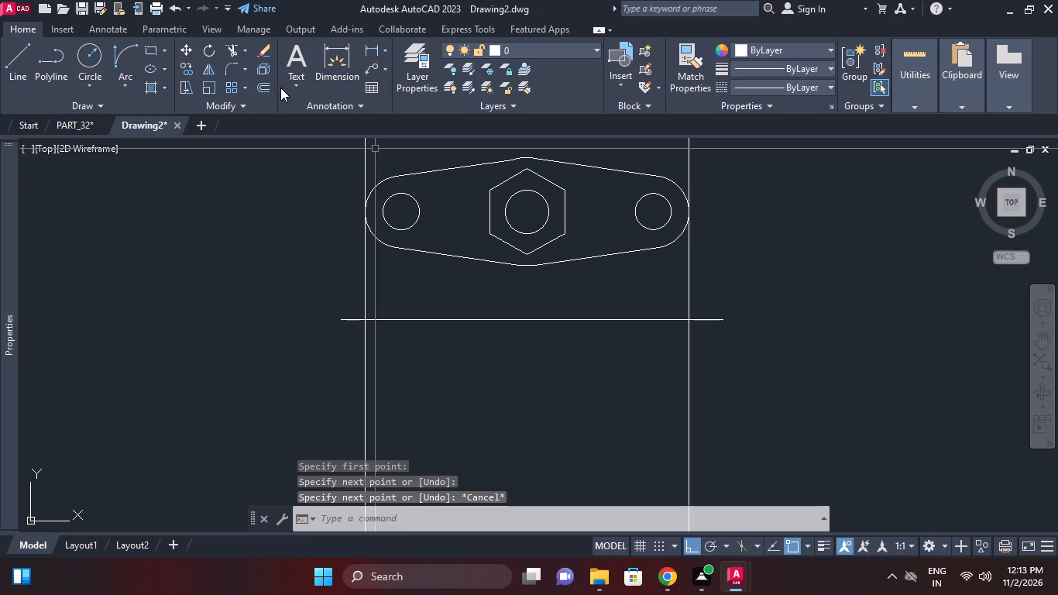
Offset the horizontal line 7 mm downward to form the side view's second edge.
click(260, 88)
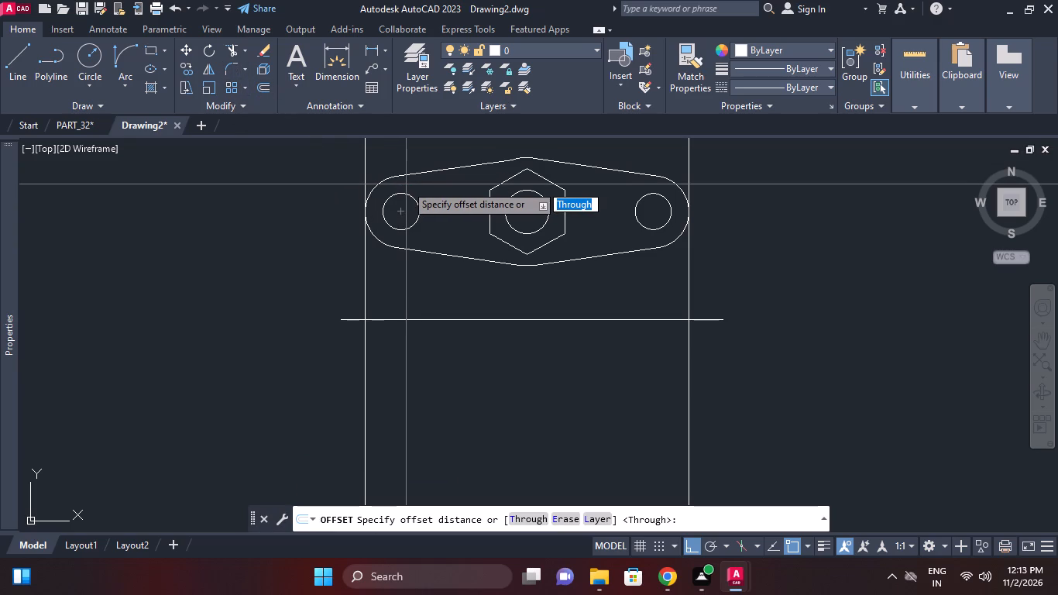
key(7)
key(Return)
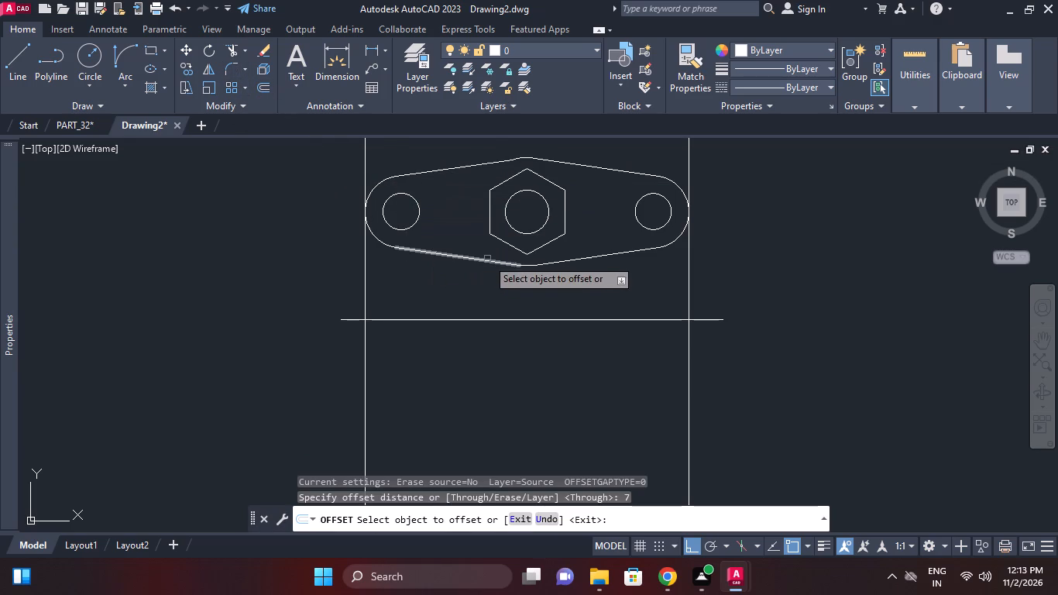
click(548, 318)
click(547, 361)
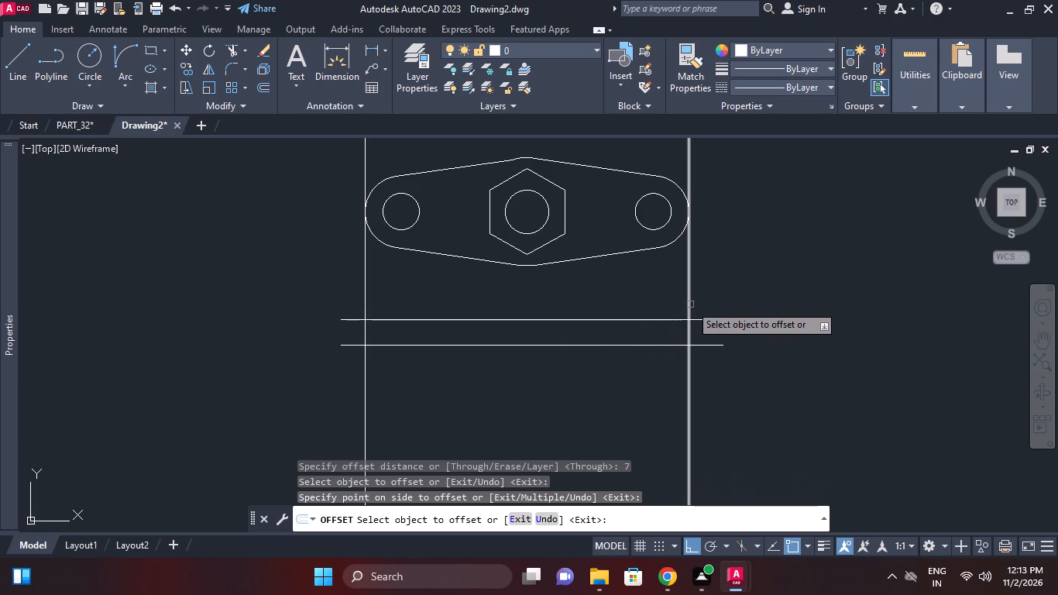
right_click(723, 274)
click(775, 287)
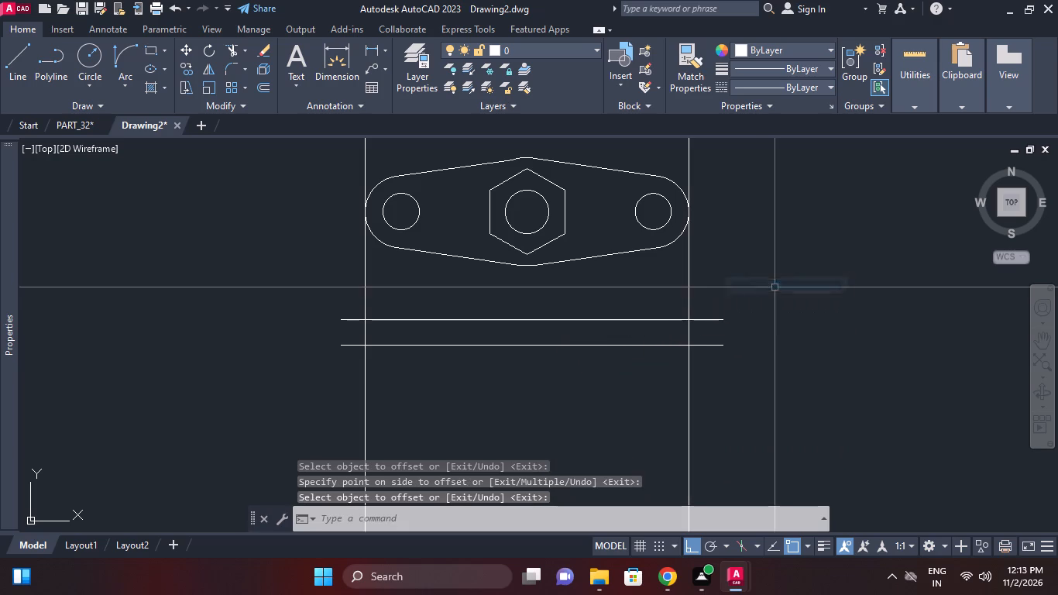
Copy the left-end construction line to the inner endpoints of the plate's left and right end arcs.
scroll(415, 181, up, 1)
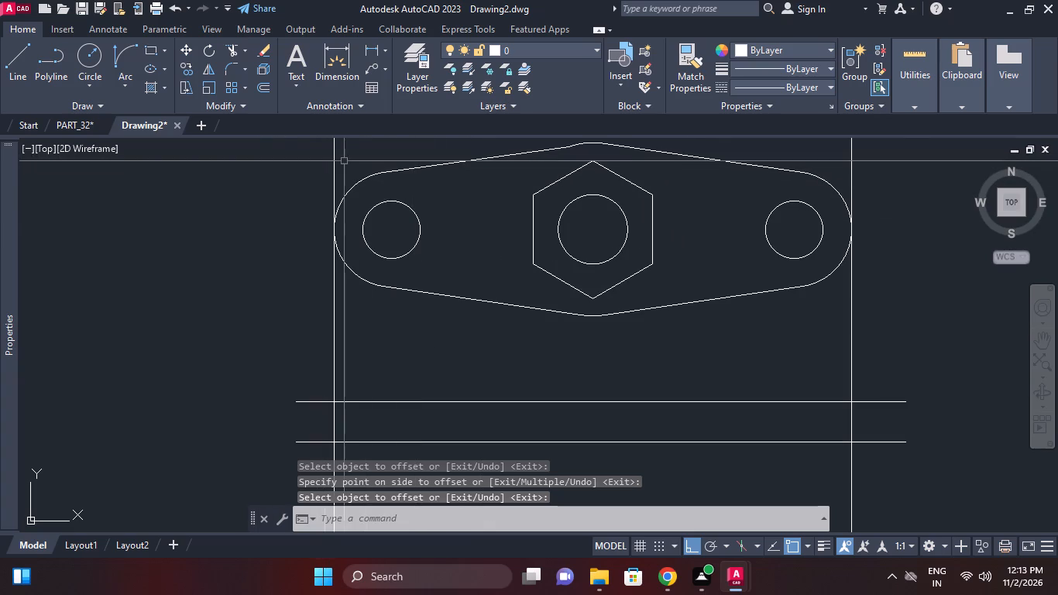
click(338, 150)
click(327, 150)
right_drag(352, 150, 342, 150)
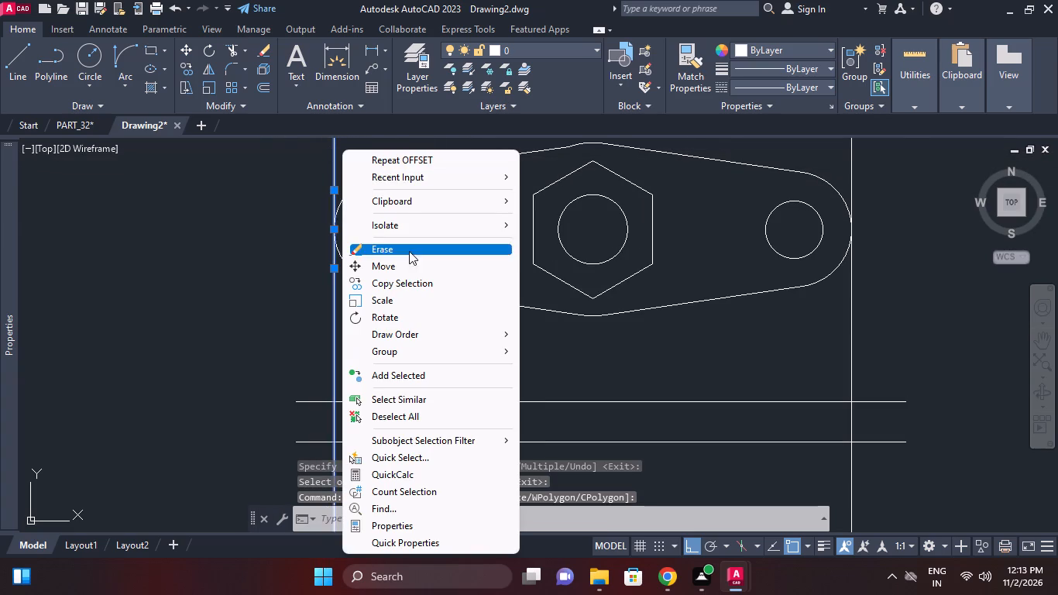
click(410, 277)
click(333, 231)
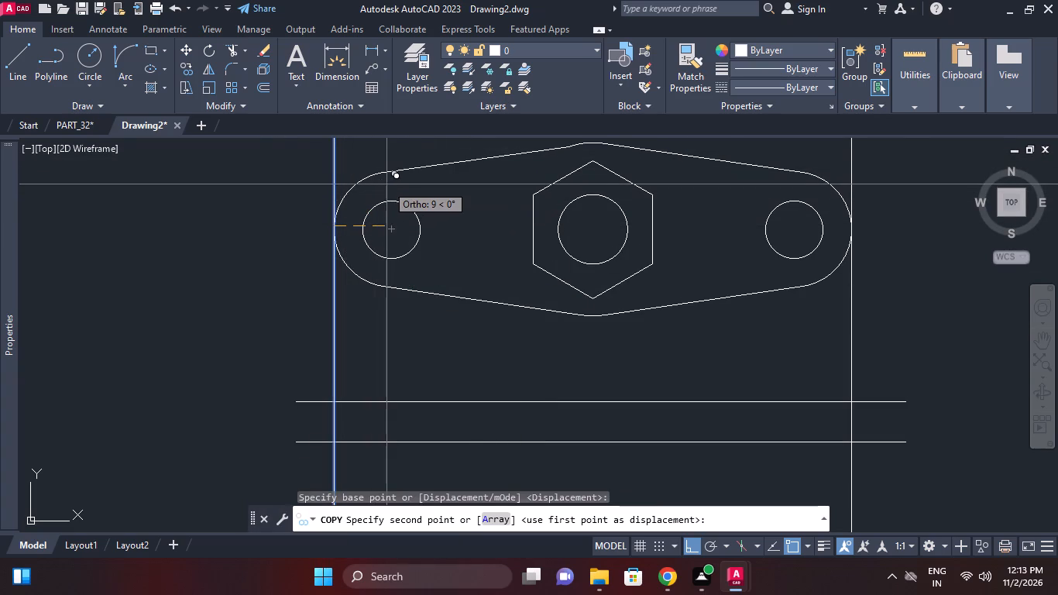
text(en)
text(d)
key(space)
click(405, 172)
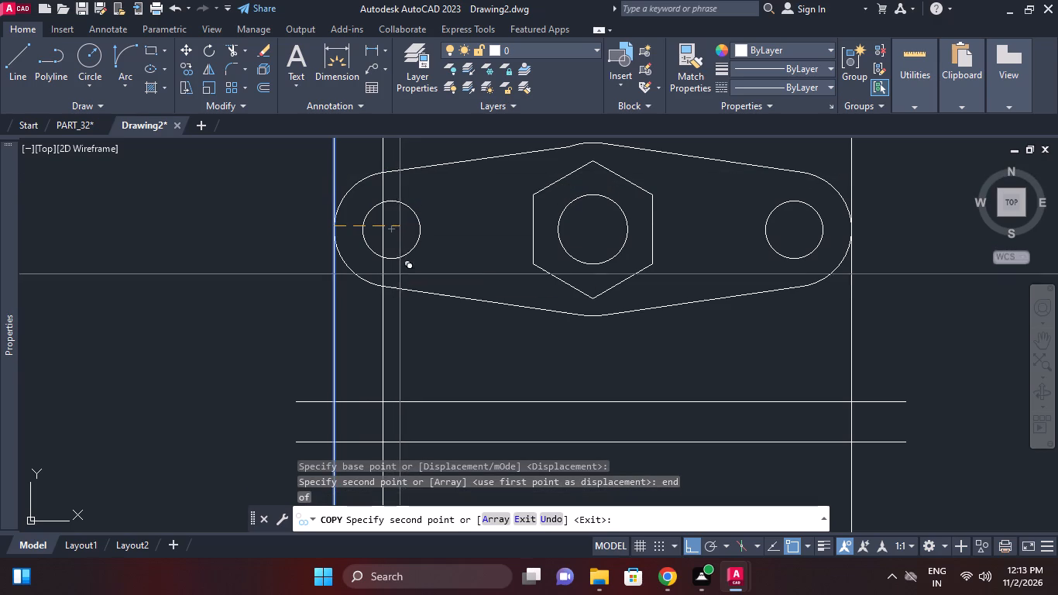
key(e)
key(n)
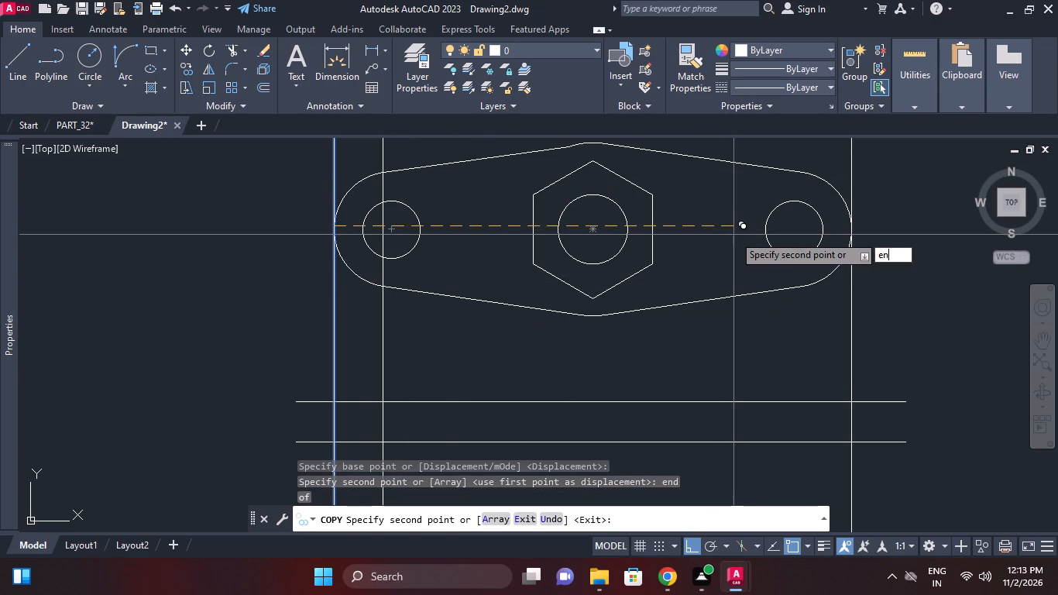
text(d)
key(space)
click(708, 156)
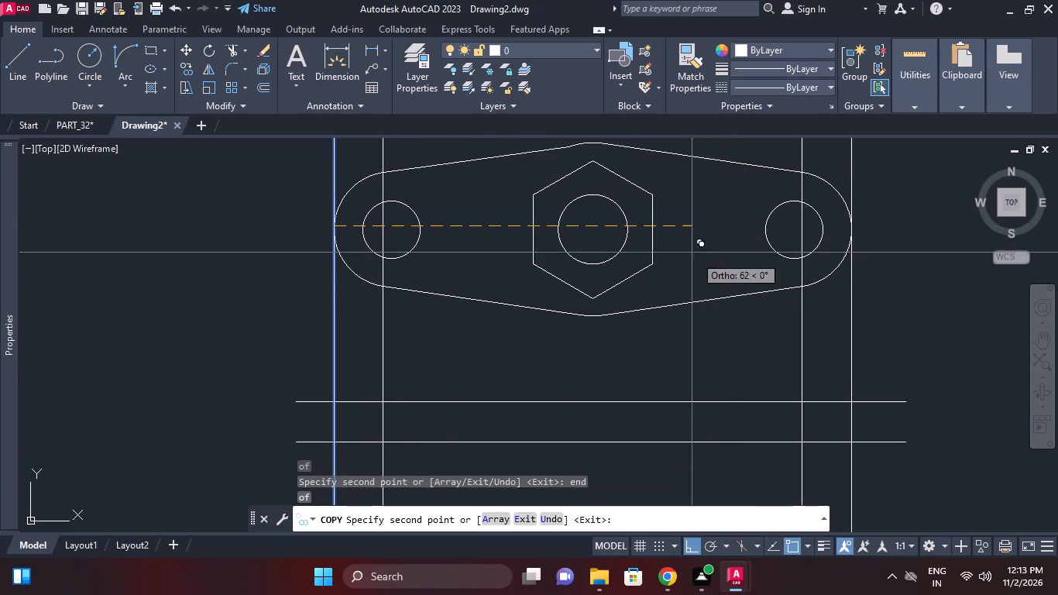
Copy the same construction line to both endpoints of the small arc at the plate's bottom middle.
middle_drag(747, 254, 747, 335)
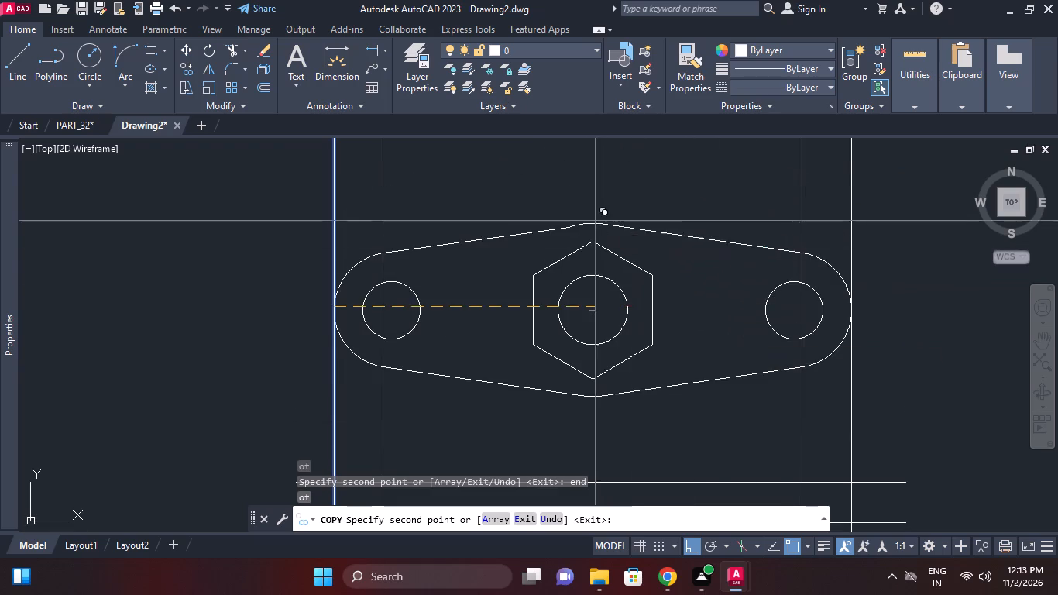
scroll(585, 222, up, 1)
middle_drag(575, 264, 599, 153)
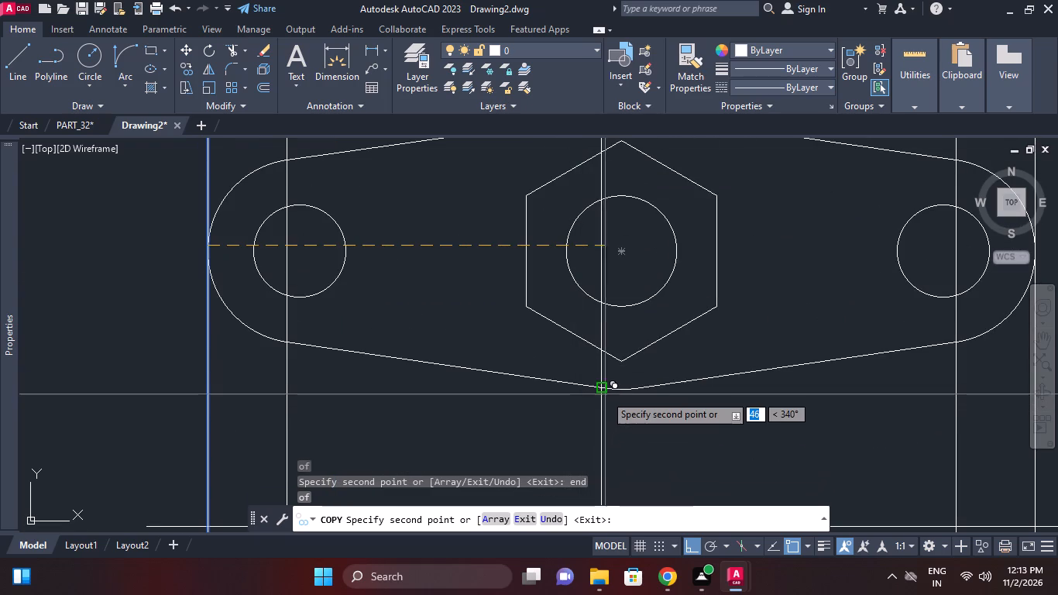
click(599, 387)
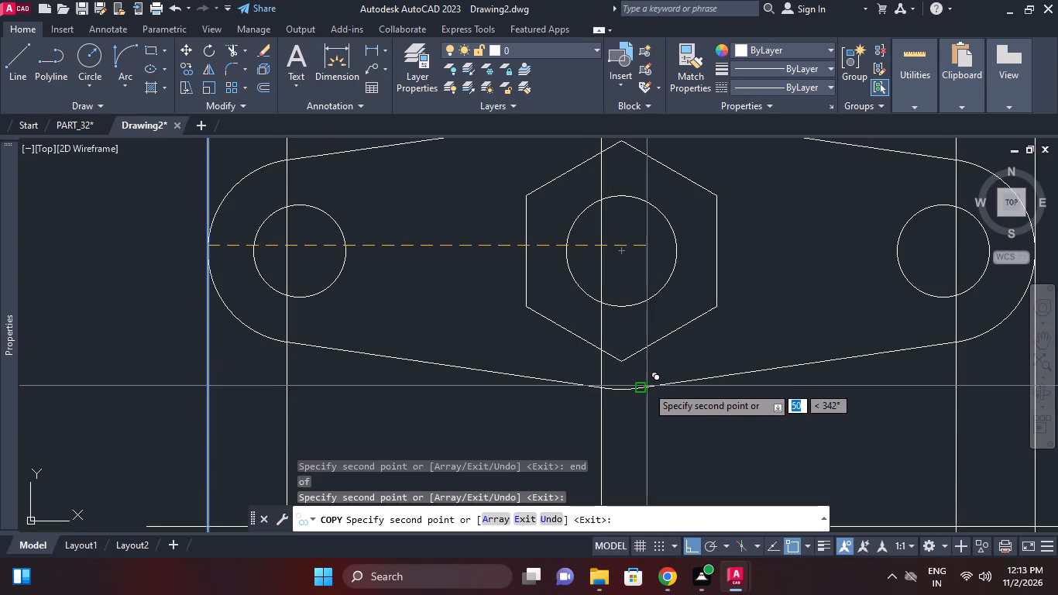
click(645, 387)
middle_drag(703, 335, 727, 244)
scroll(727, 279, down, 1)
middle_drag(723, 275, 725, 218)
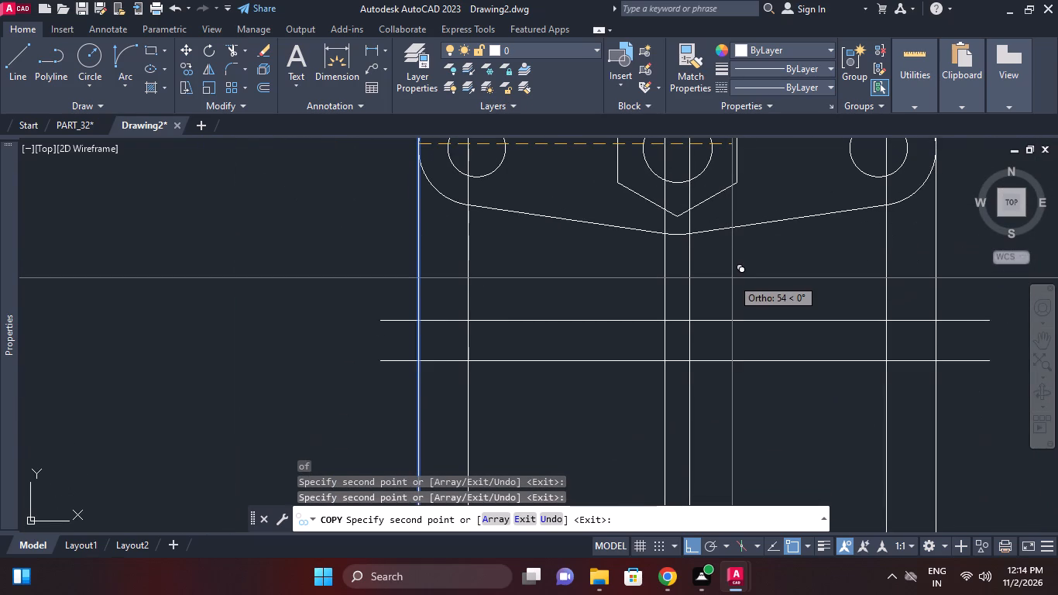
key(Escape)
Trim the overhanging ends of both horizontal lines back to the outer vertical lines.
middle_drag(734, 280, 734, 280)
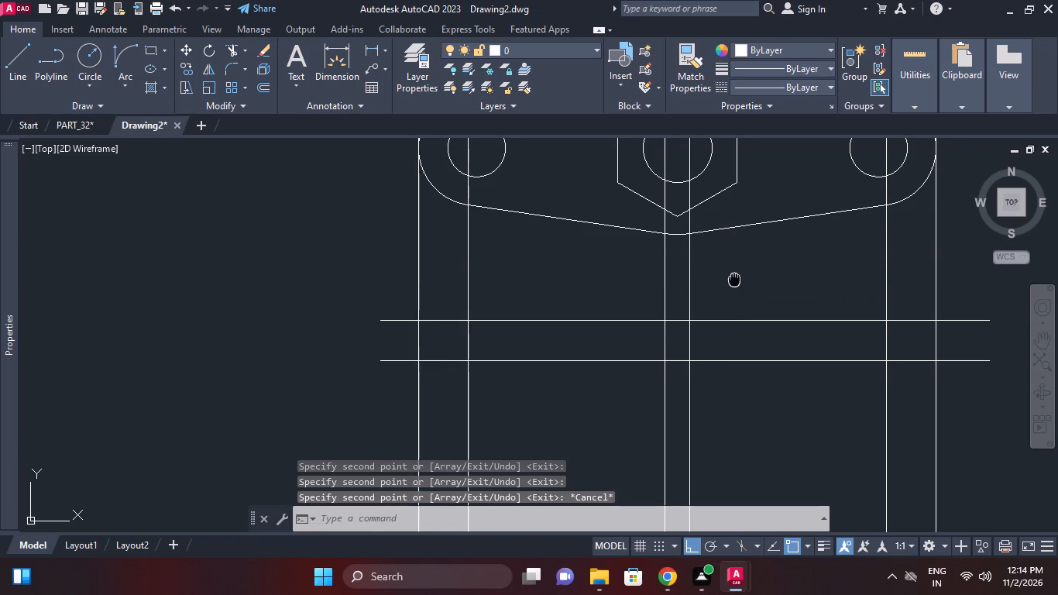
middle_drag(734, 280, 729, 267)
scroll(729, 267, down, 1)
middle_click(729, 272)
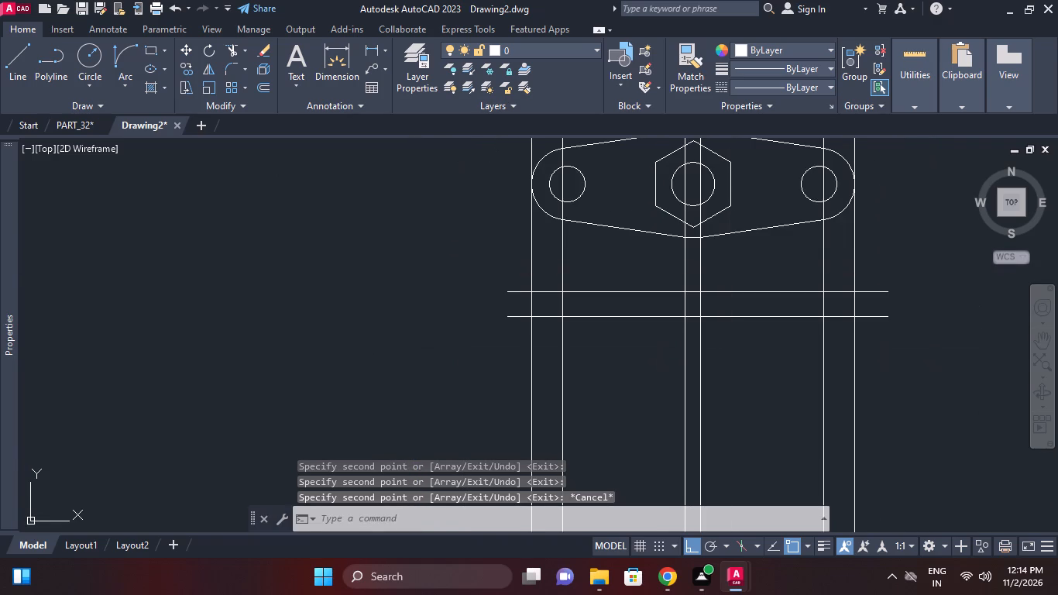
middle_click(729, 273)
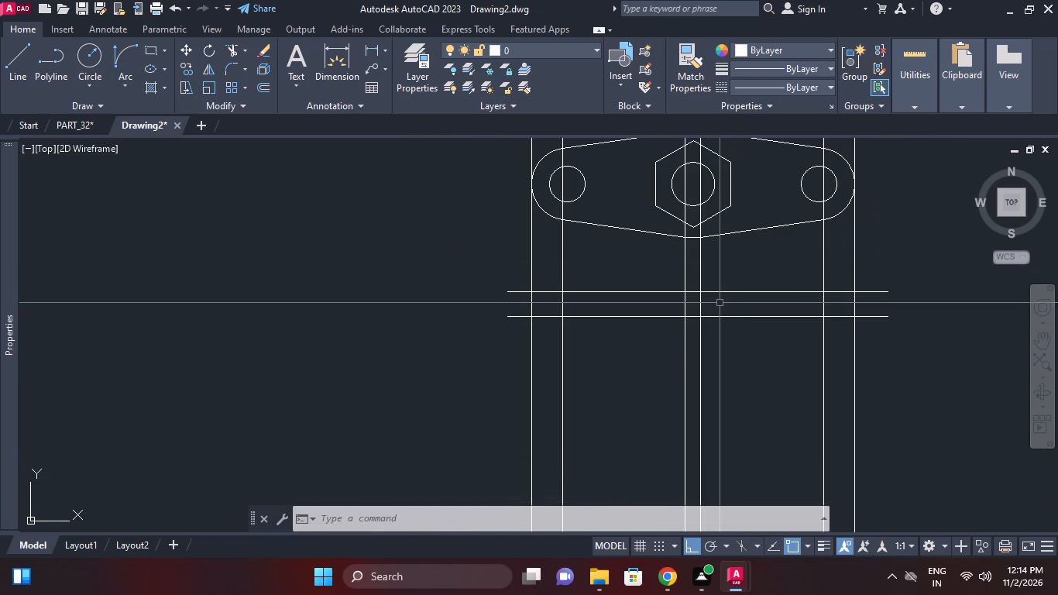
click(235, 43)
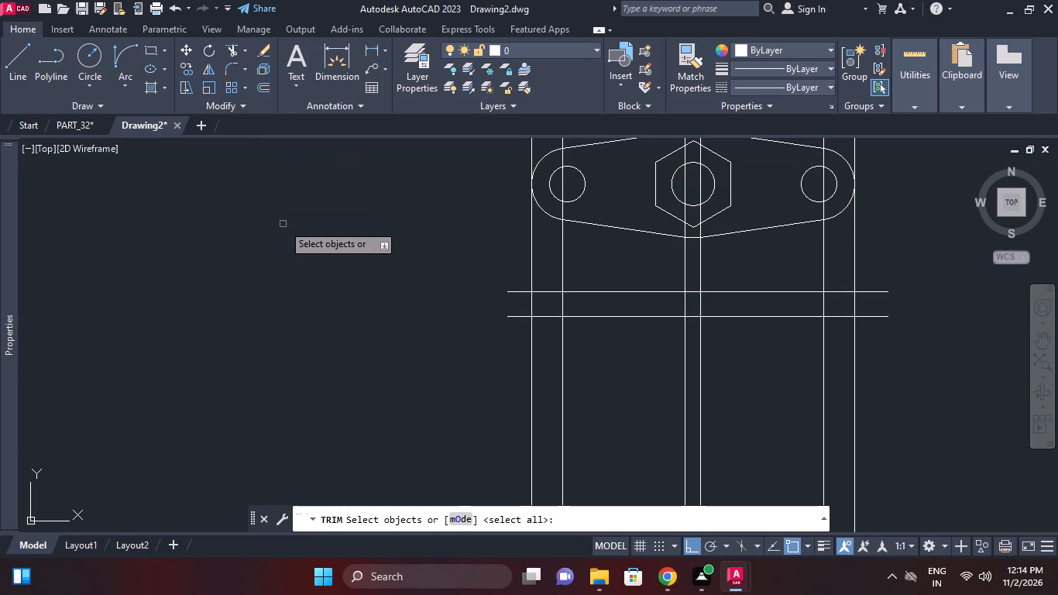
right_click(283, 224)
click(348, 232)
click(514, 318)
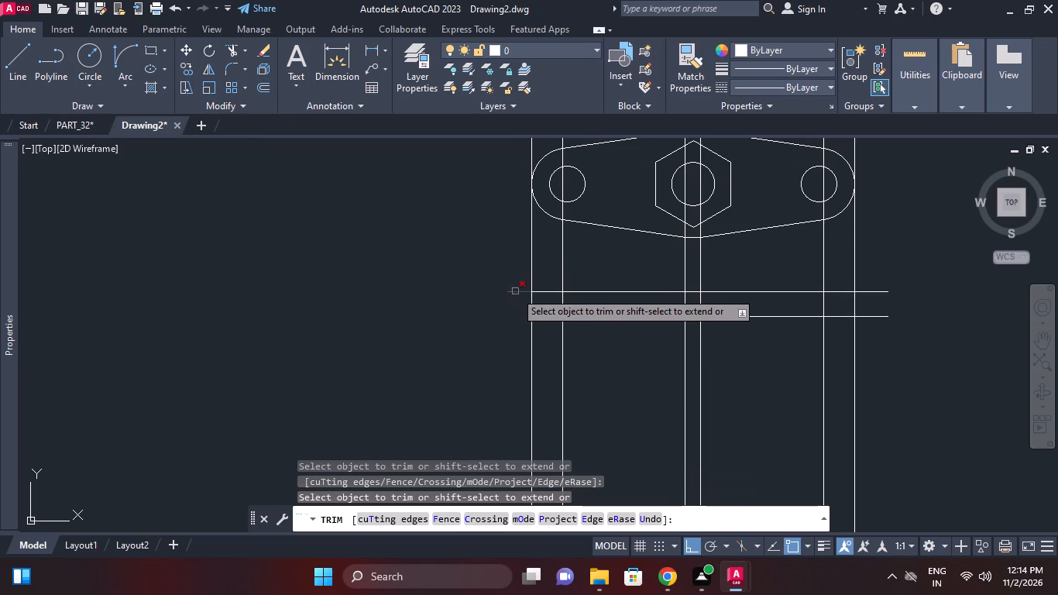
click(515, 291)
click(877, 318)
click(872, 293)
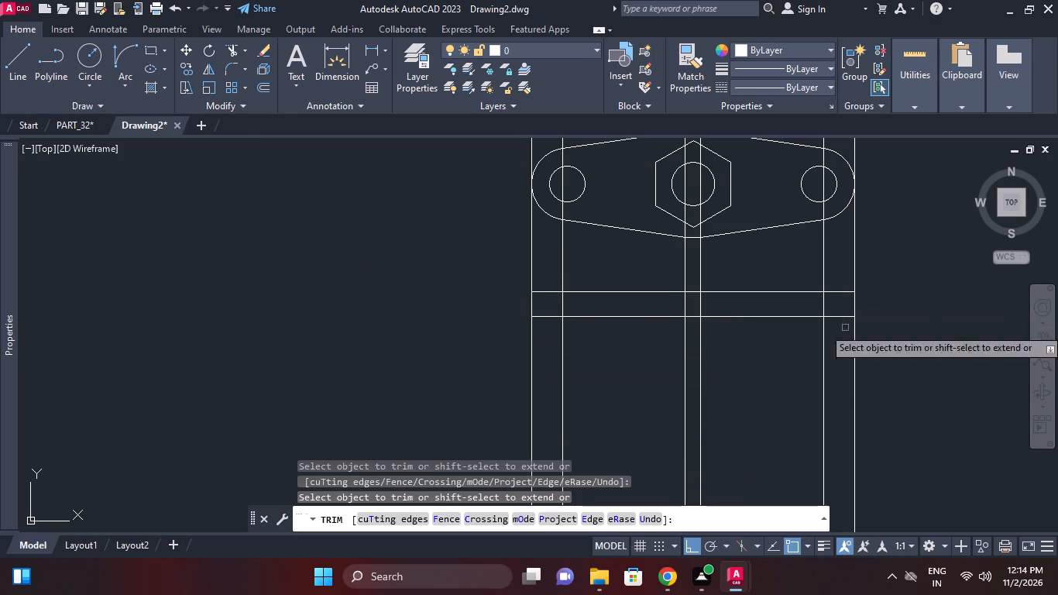
Trim all six vertical lines below and above the side view strip.
click(872, 353)
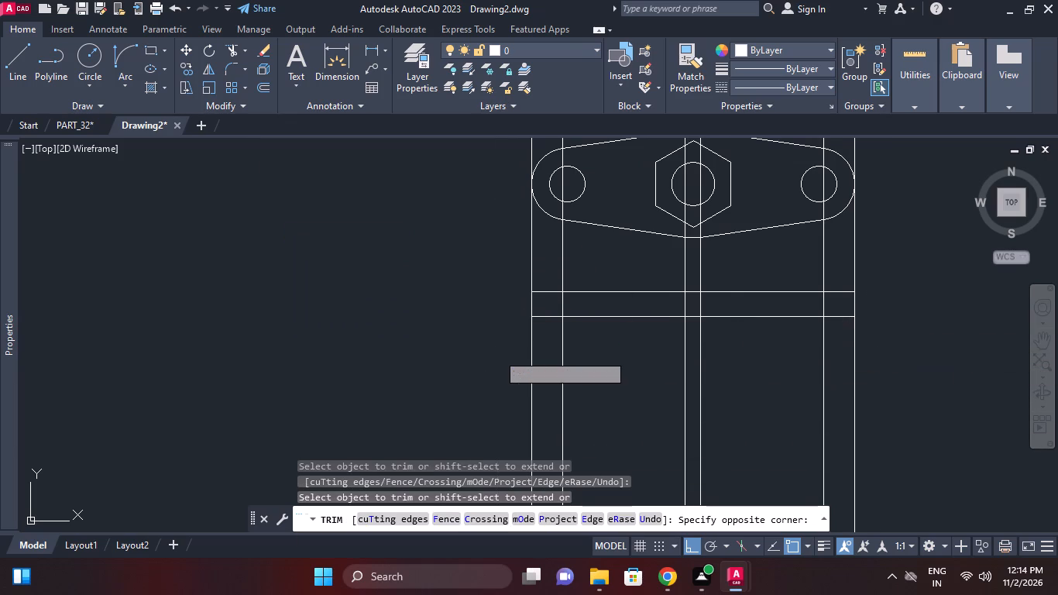
click(497, 353)
click(889, 352)
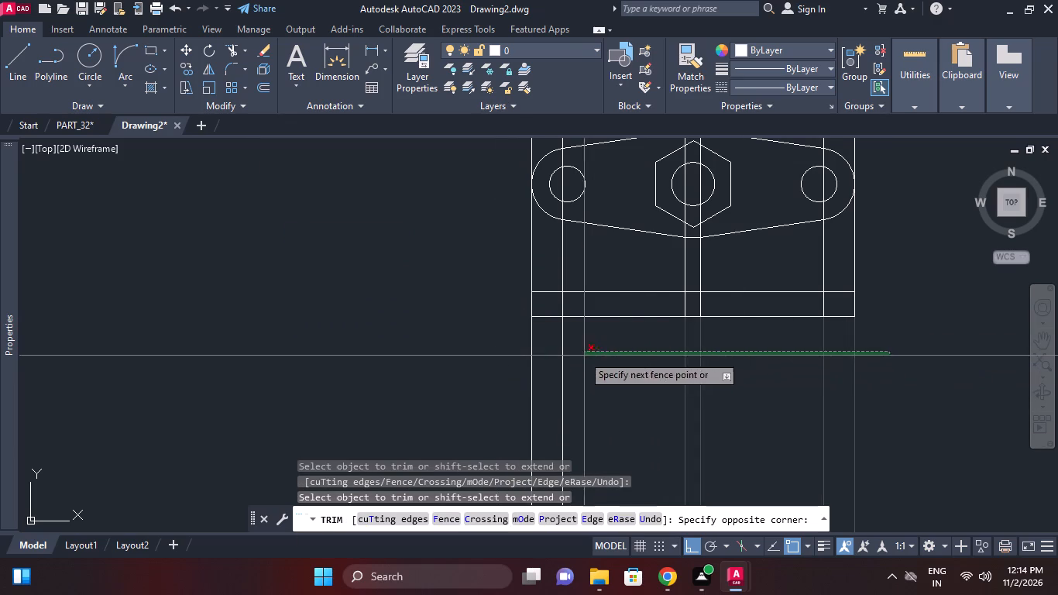
click(526, 337)
click(521, 279)
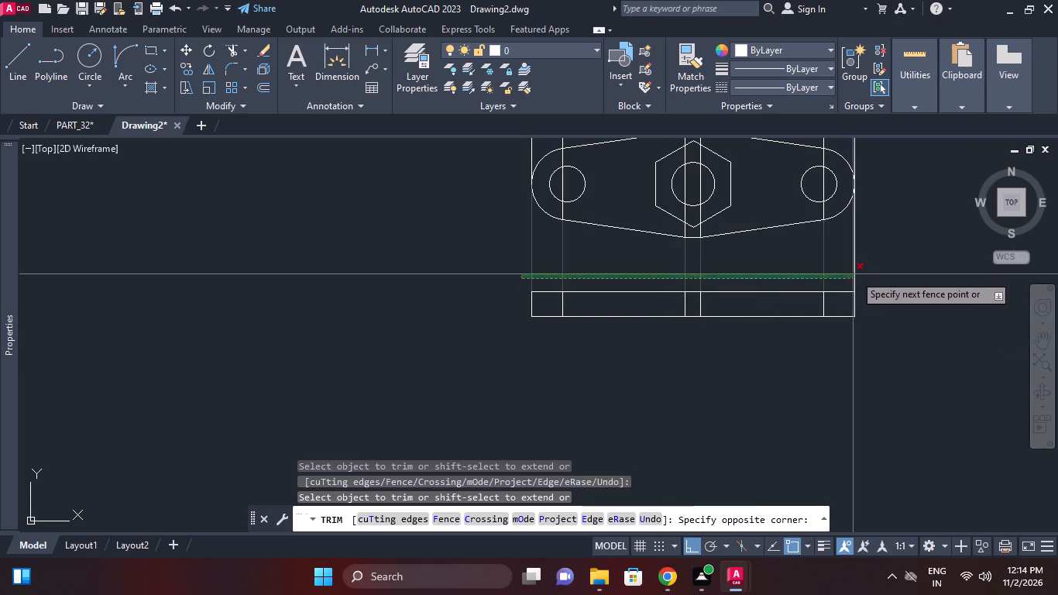
click(869, 269)
right_click(884, 258)
click(917, 279)
Erase the six leftover vertical line pieces running upward from the link plate.
scroll(849, 261, down, 1)
middle_drag(849, 261, 836, 431)
click(863, 277)
click(797, 266)
click(757, 284)
click(698, 264)
click(685, 278)
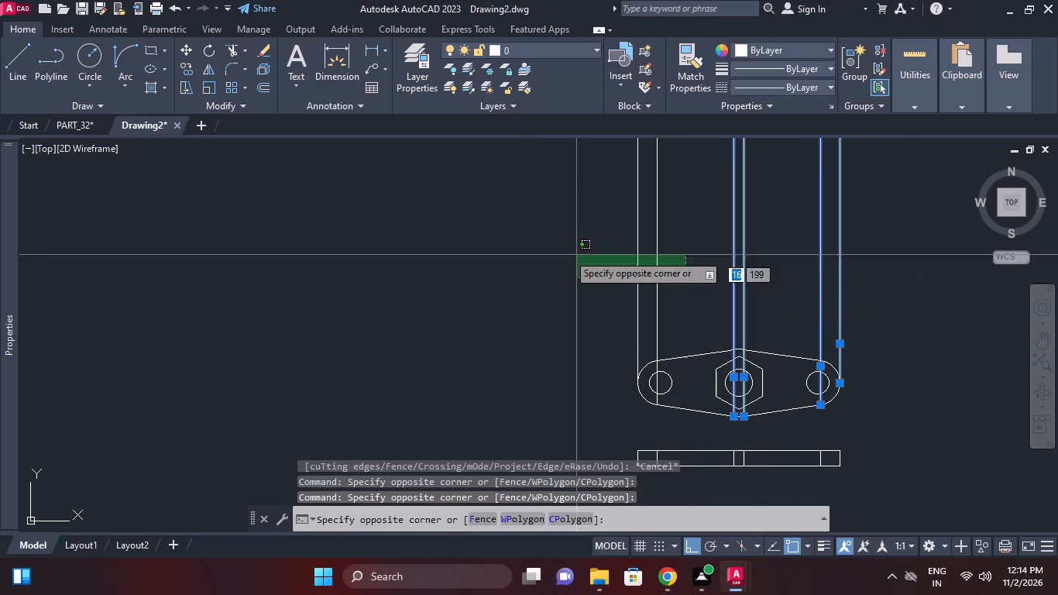
click(551, 250)
right_click(551, 250)
click(585, 284)
Set the colour of the side view's four inner vertical lines to grey index colour 8.
scroll(585, 284, down, 1)
middle_click(585, 284)
scroll(677, 404, up, 1)
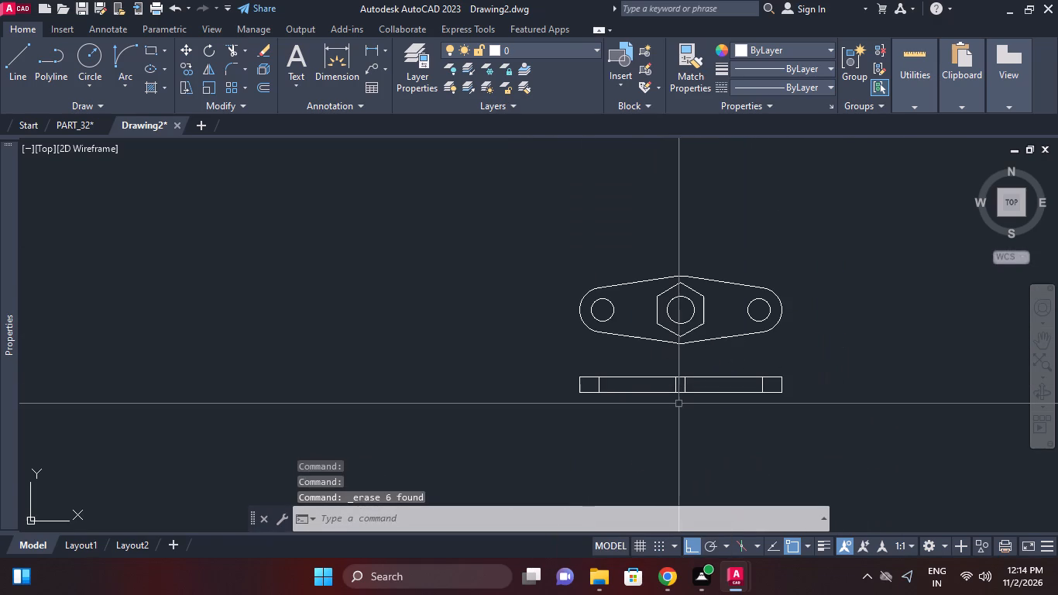
scroll(680, 403, up, 1)
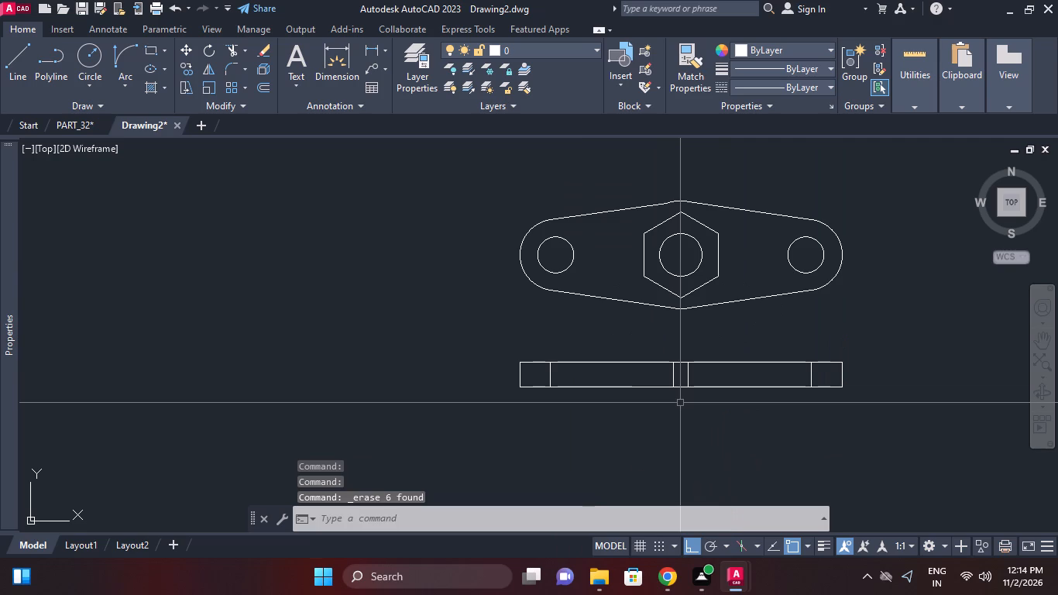
scroll(558, 399, up, 1)
click(545, 355)
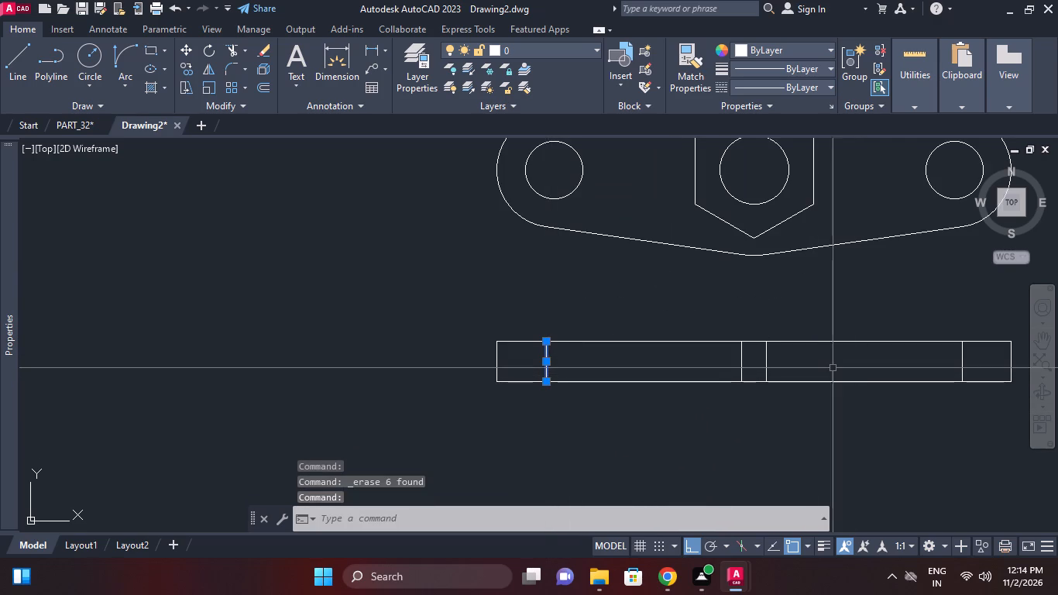
click(743, 366)
click(770, 356)
click(748, 356)
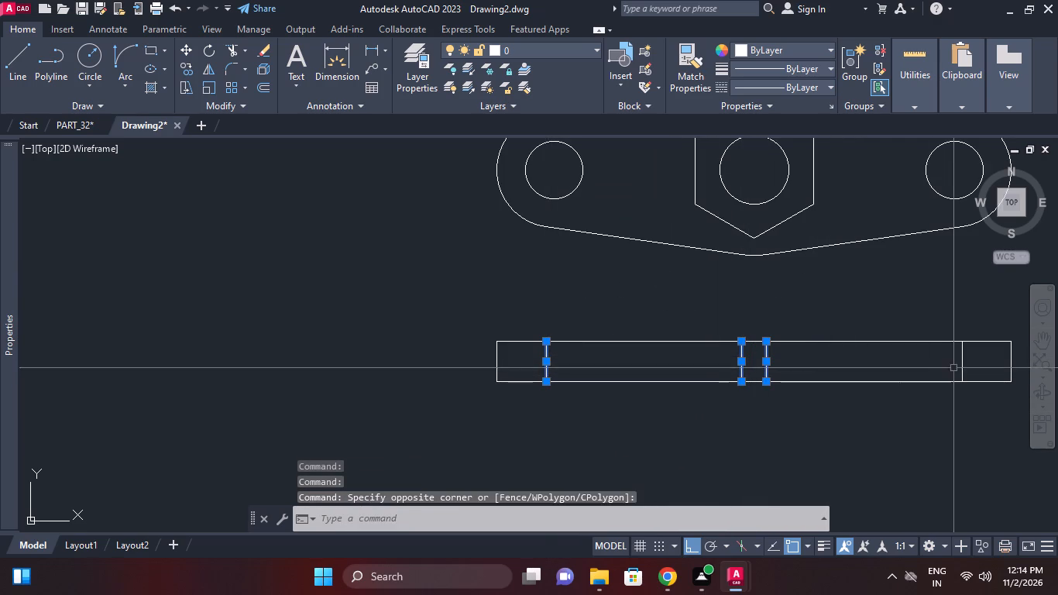
click(963, 365)
click(801, 51)
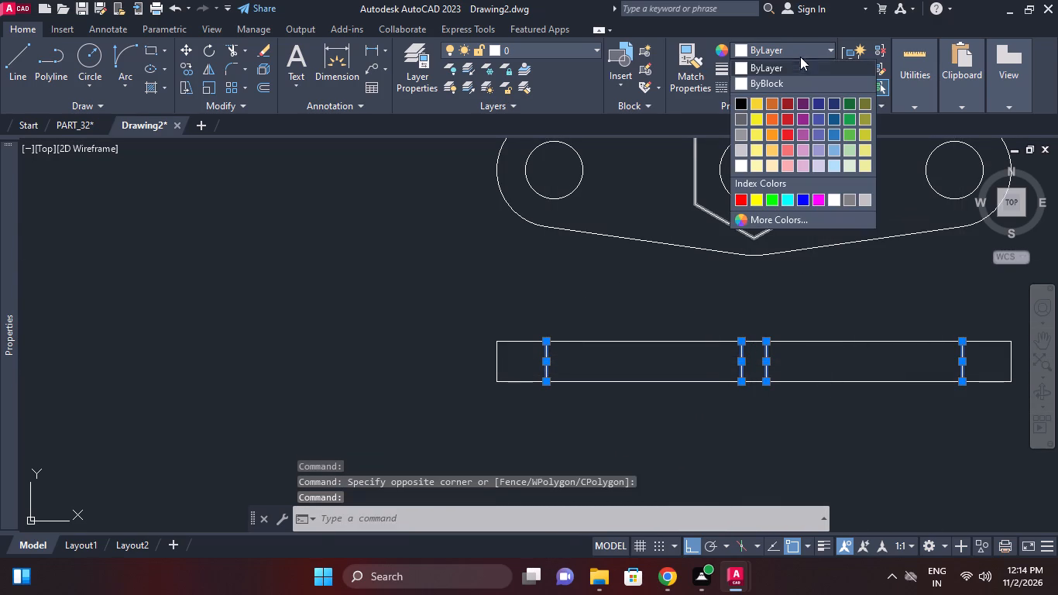
click(846, 207)
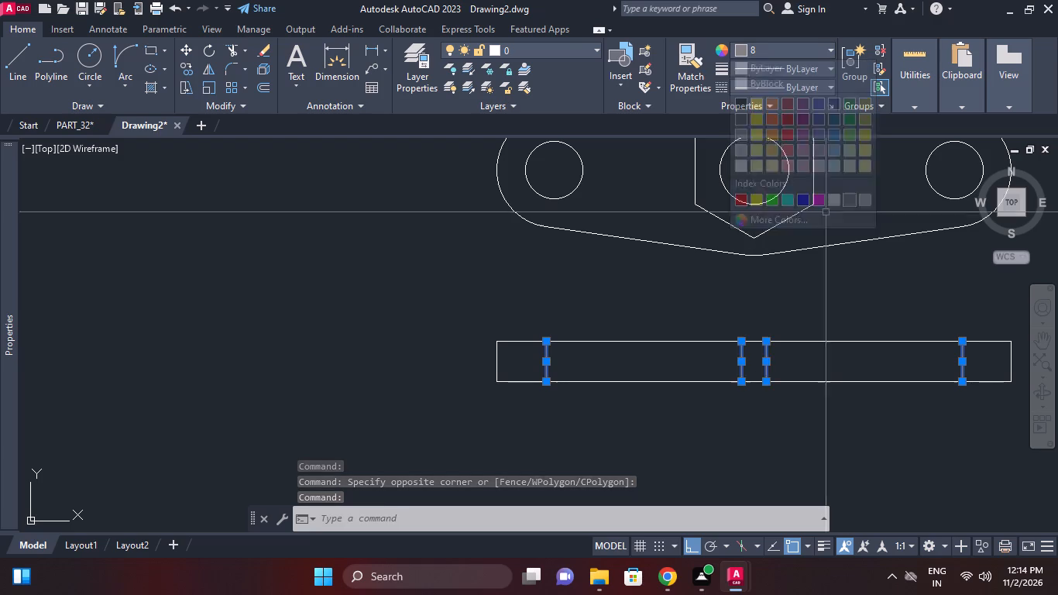
Draw three vertical construction lines through the hexagon's left side, right side and top vertex, crossing the side view.
right_click(612, 297)
click(674, 417)
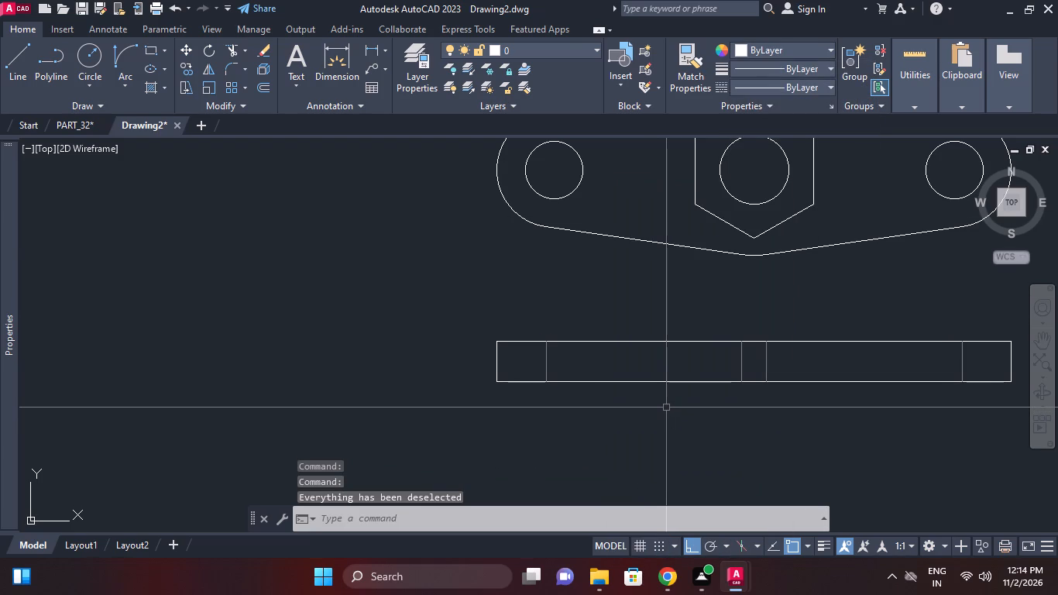
scroll(668, 304, down, 1)
middle_drag(663, 311, 510, 353)
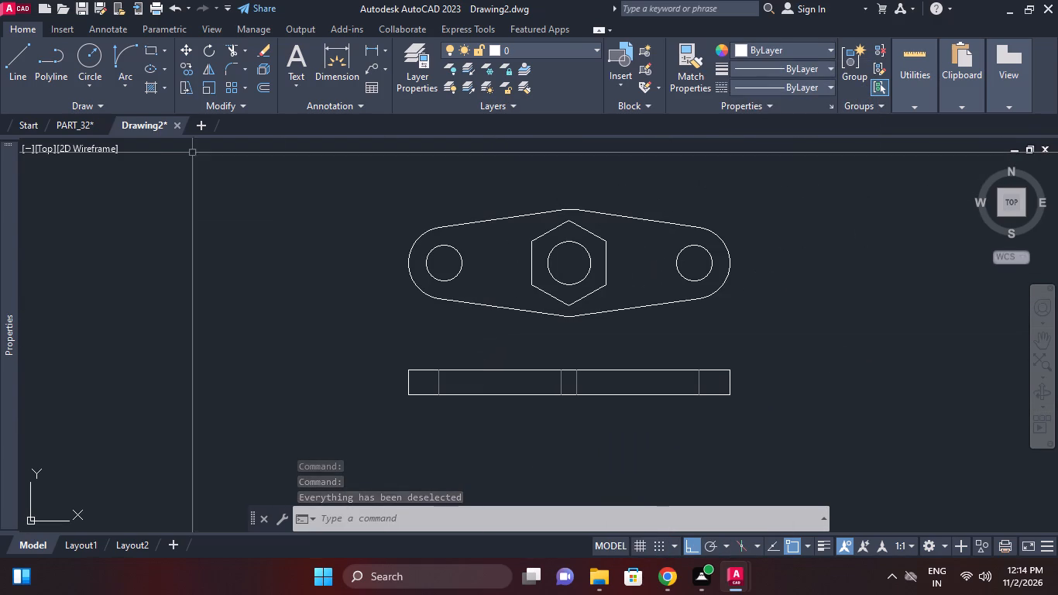
click(96, 106)
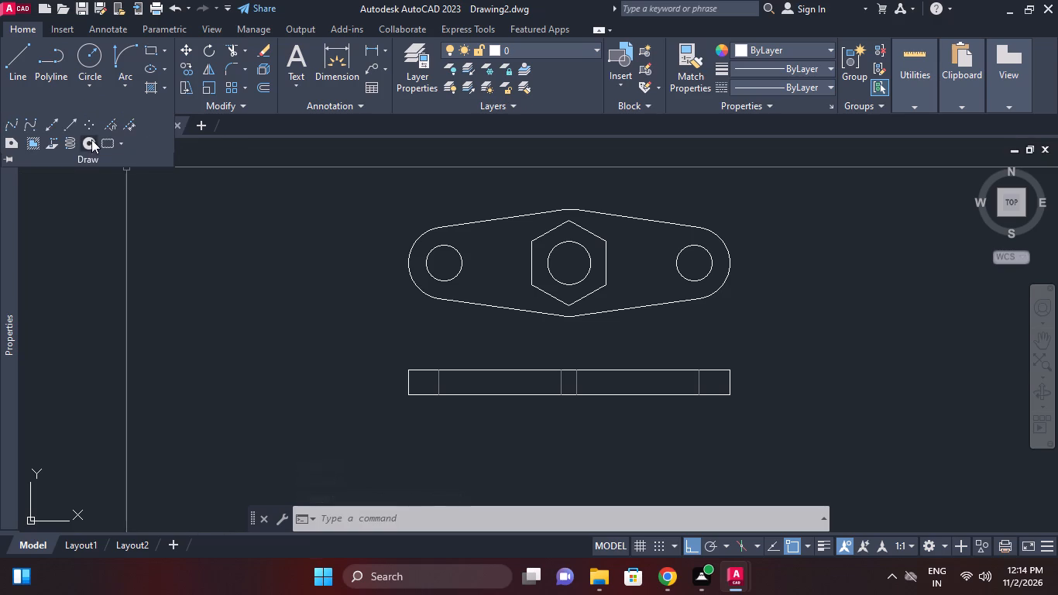
click(57, 121)
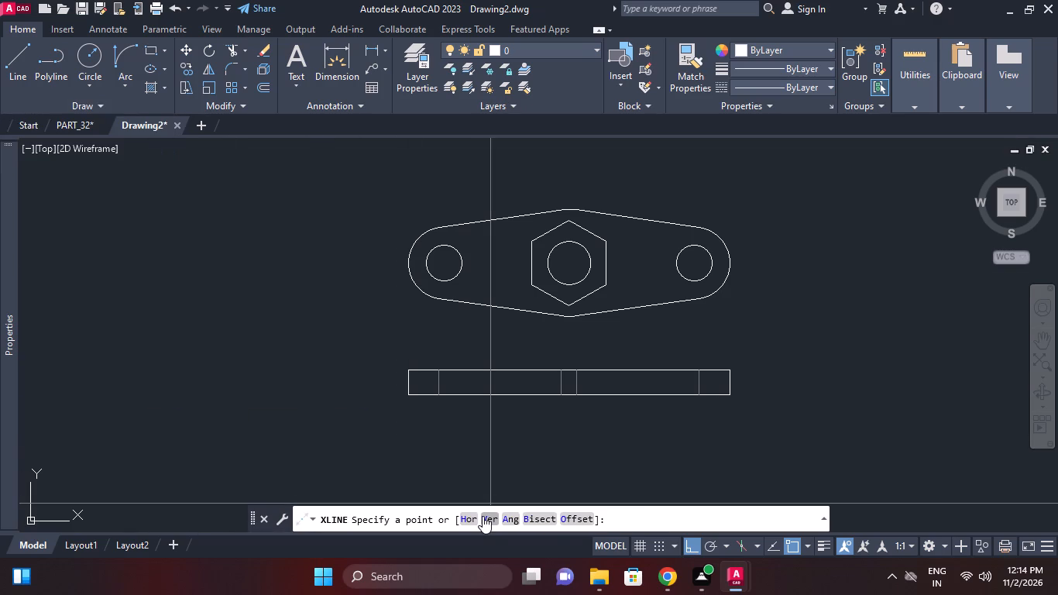
click(483, 516)
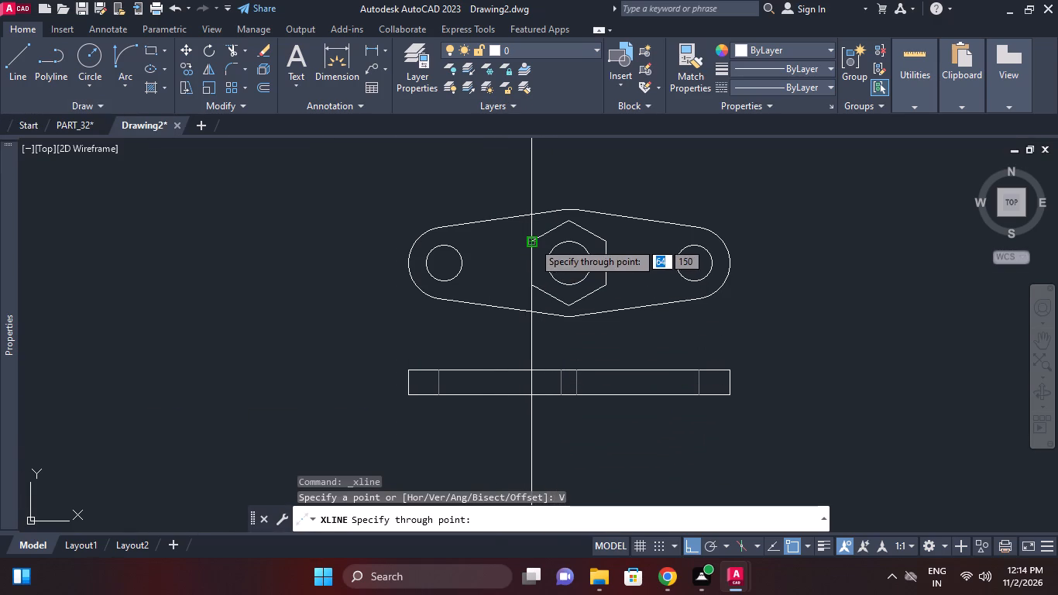
click(533, 242)
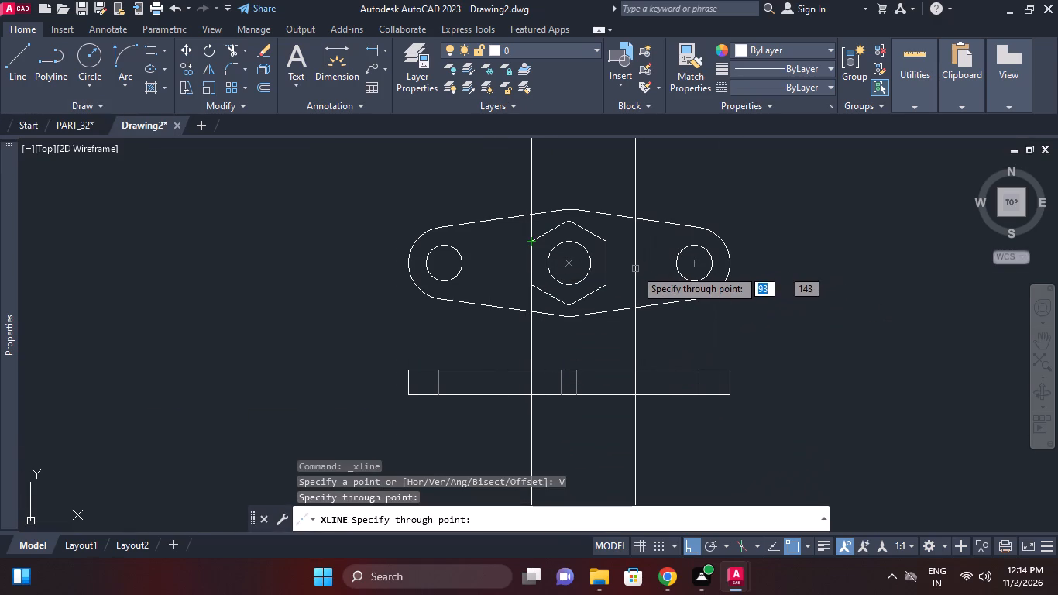
click(606, 248)
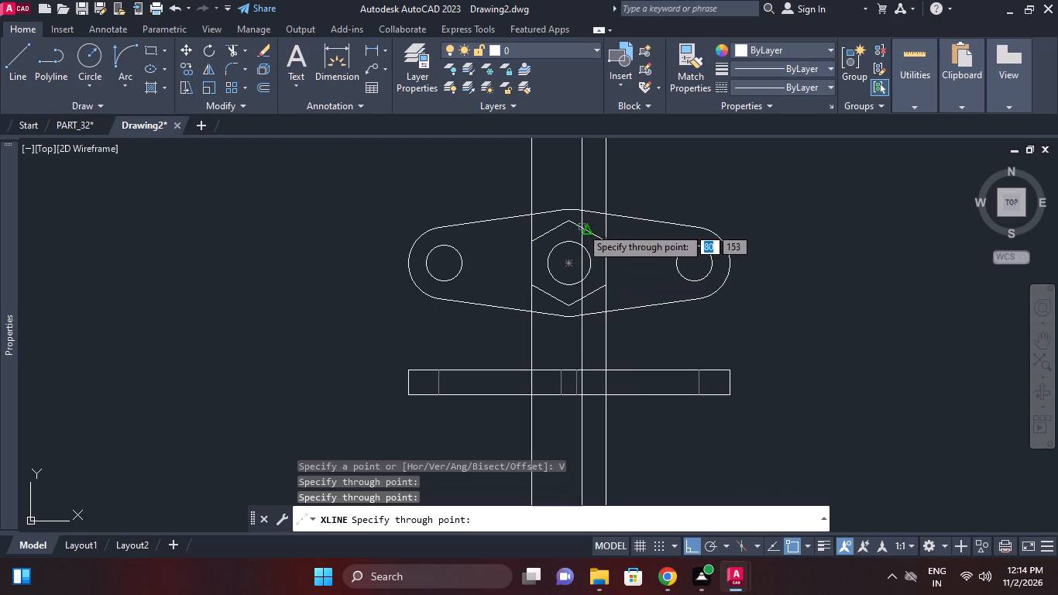
click(572, 218)
right_click(765, 230)
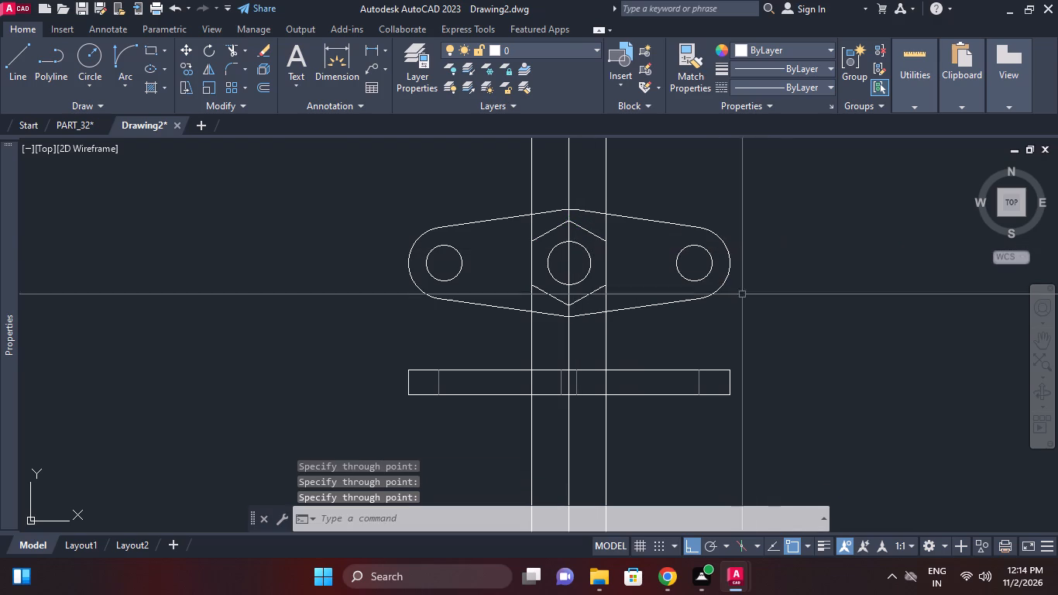
Offset the side view strip's top edge 7 mm upward and its bottom edge 13 mm downward.
click(260, 88)
text(7)
key(space)
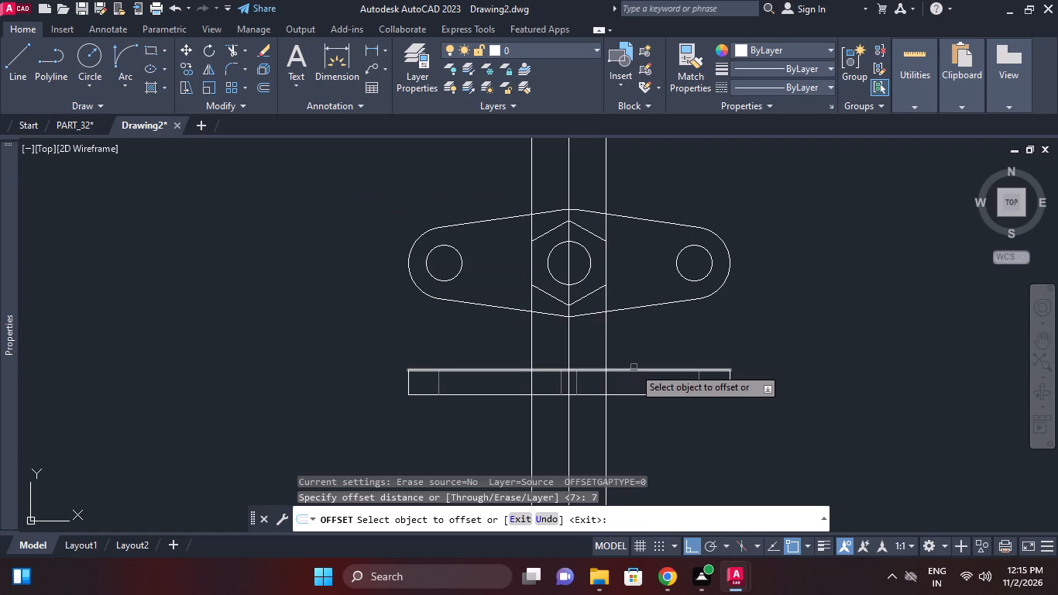
click(634, 370)
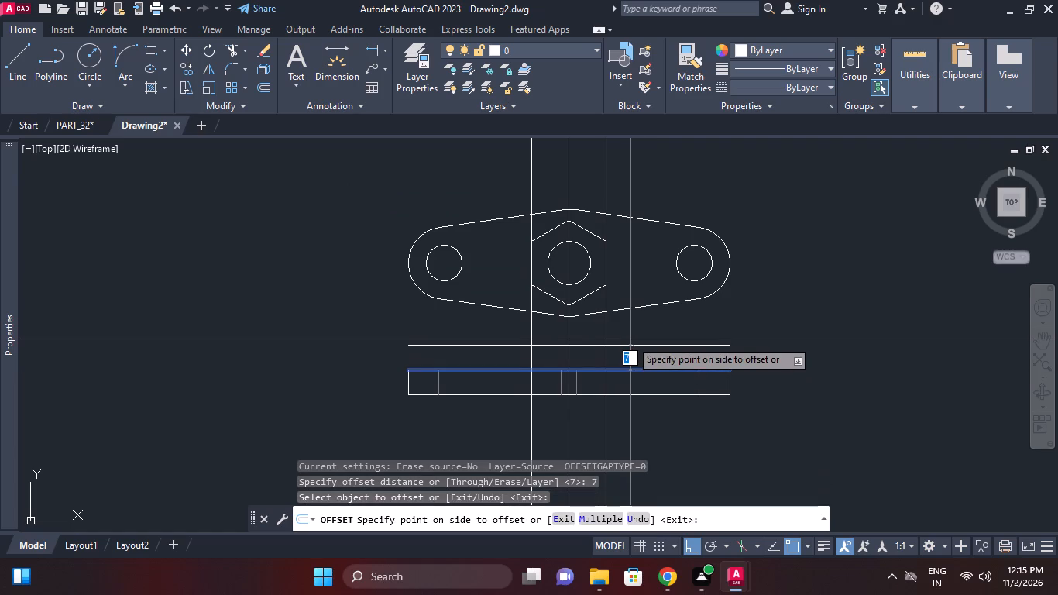
click(630, 339)
click(636, 396)
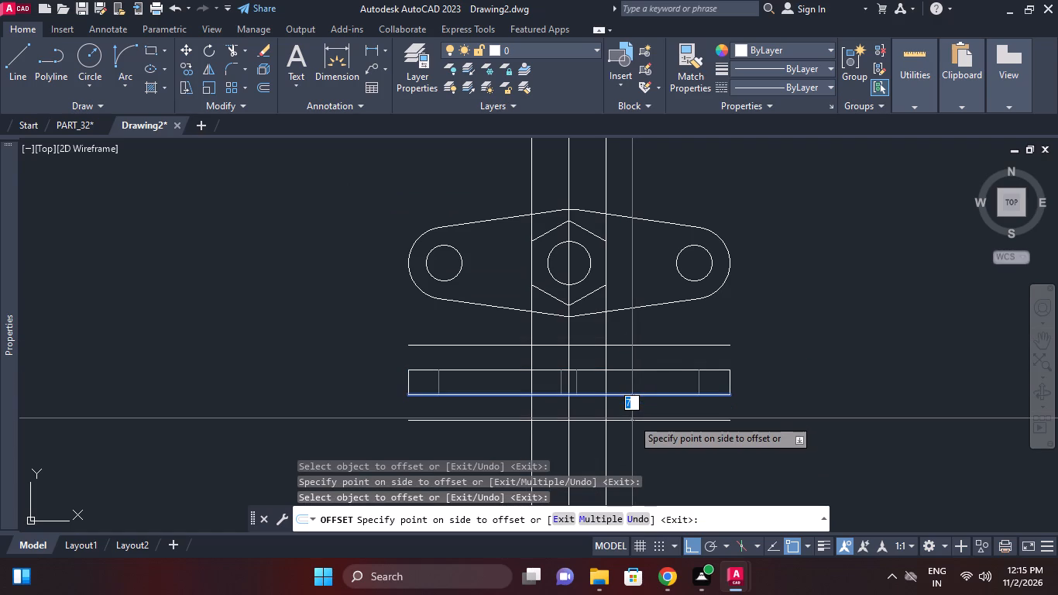
key(1)
key(3)
key(space)
key(Escape)
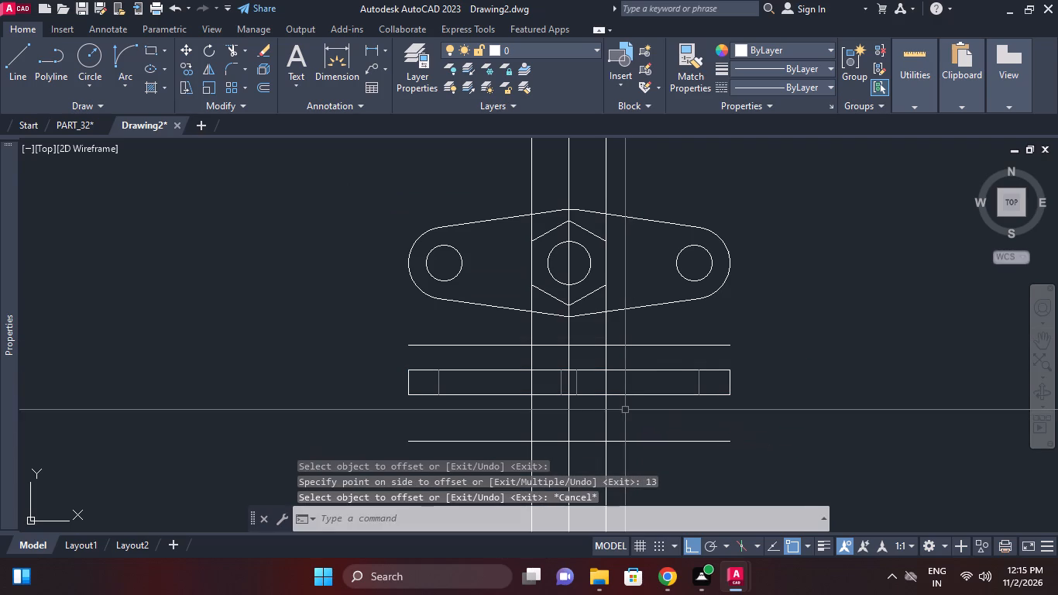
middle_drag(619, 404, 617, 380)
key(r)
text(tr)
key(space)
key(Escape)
Trim the upper offset line to the outer construction lines, and cut the three verticals between it and the link plate.
text(tr)
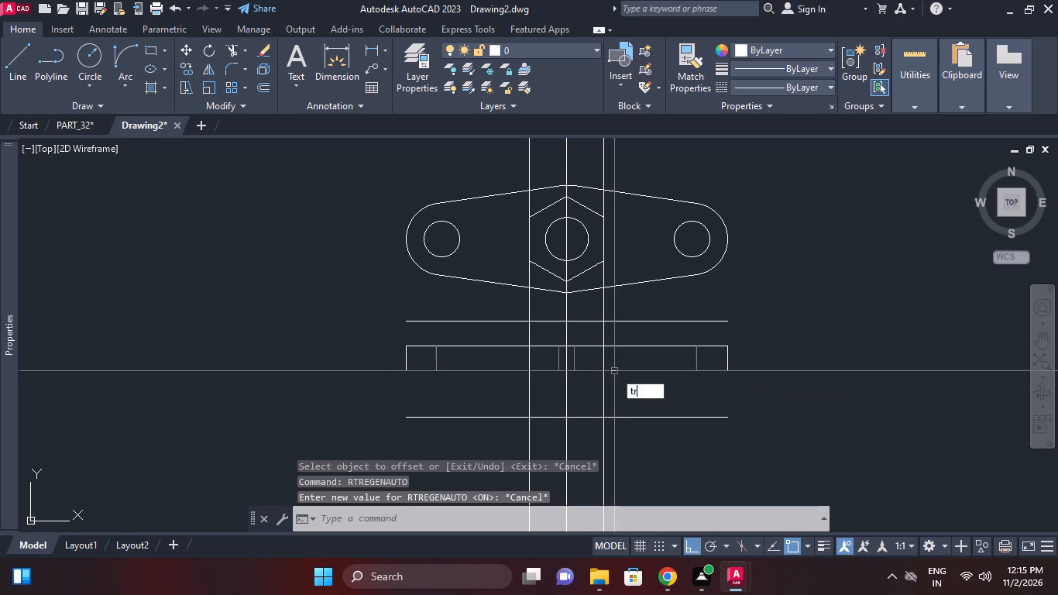
key(space)
scroll(513, 311, up, 1)
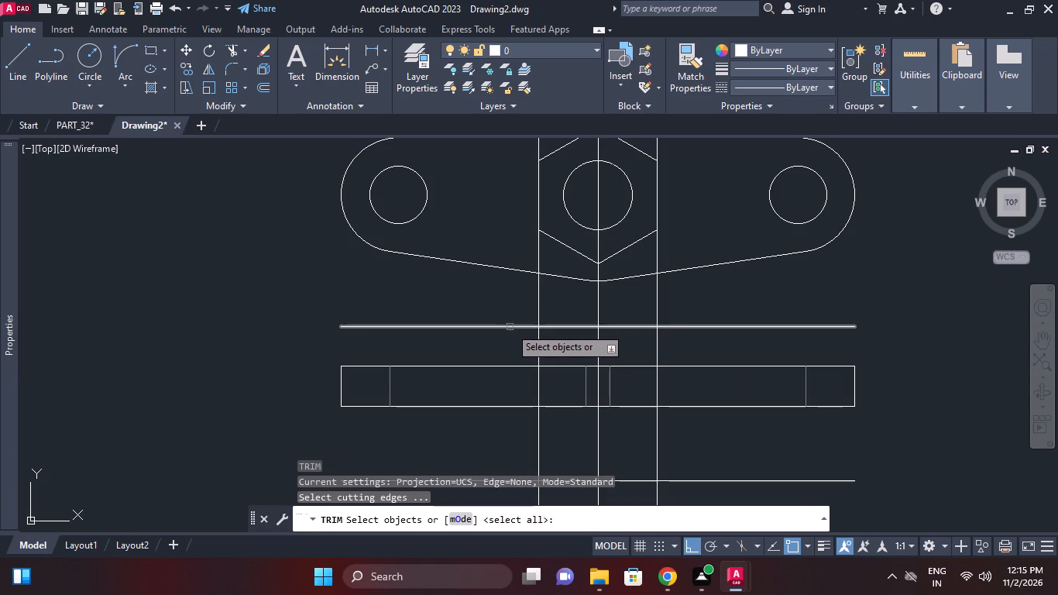
right_click(507, 314)
click(524, 321)
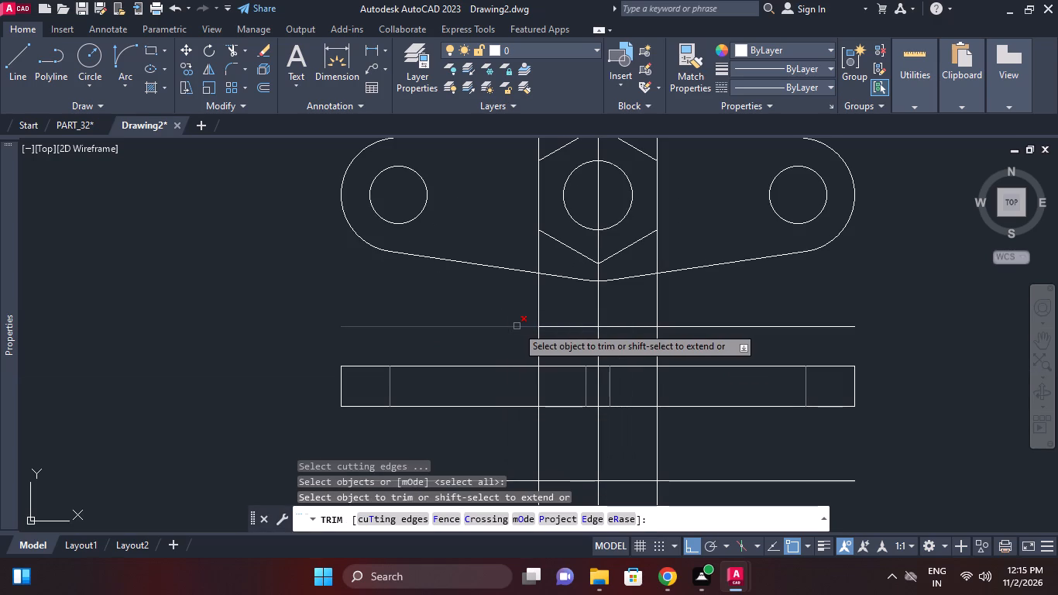
click(517, 326)
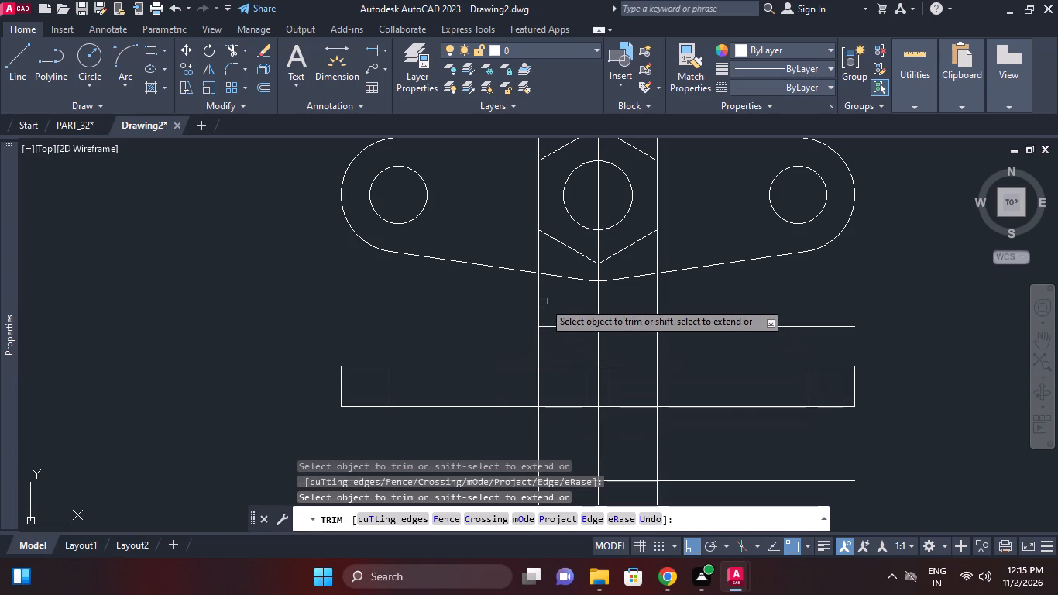
click(542, 298)
click(534, 295)
click(596, 307)
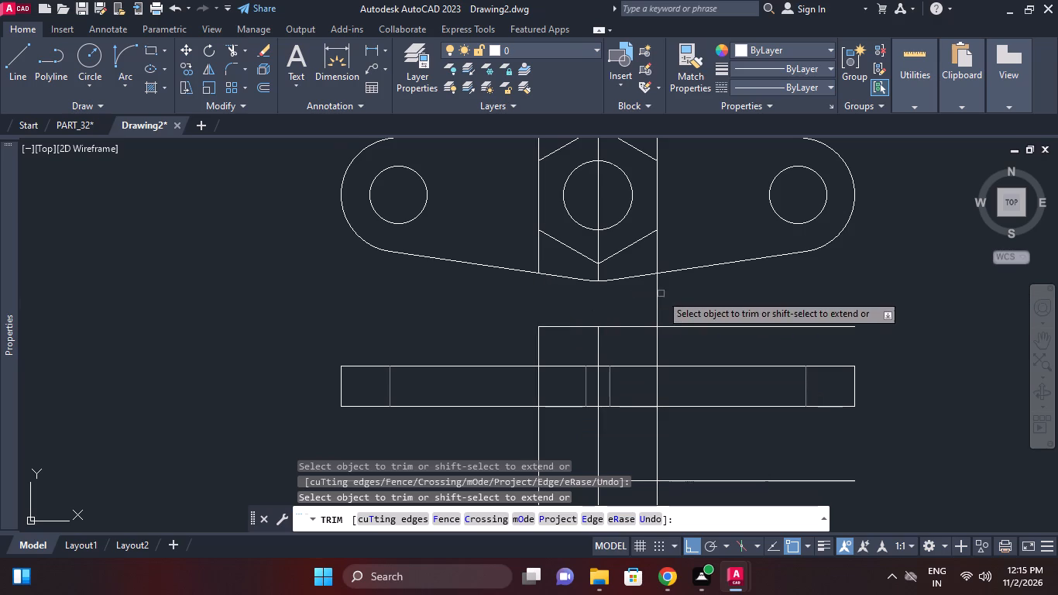
click(667, 294)
click(654, 294)
click(678, 325)
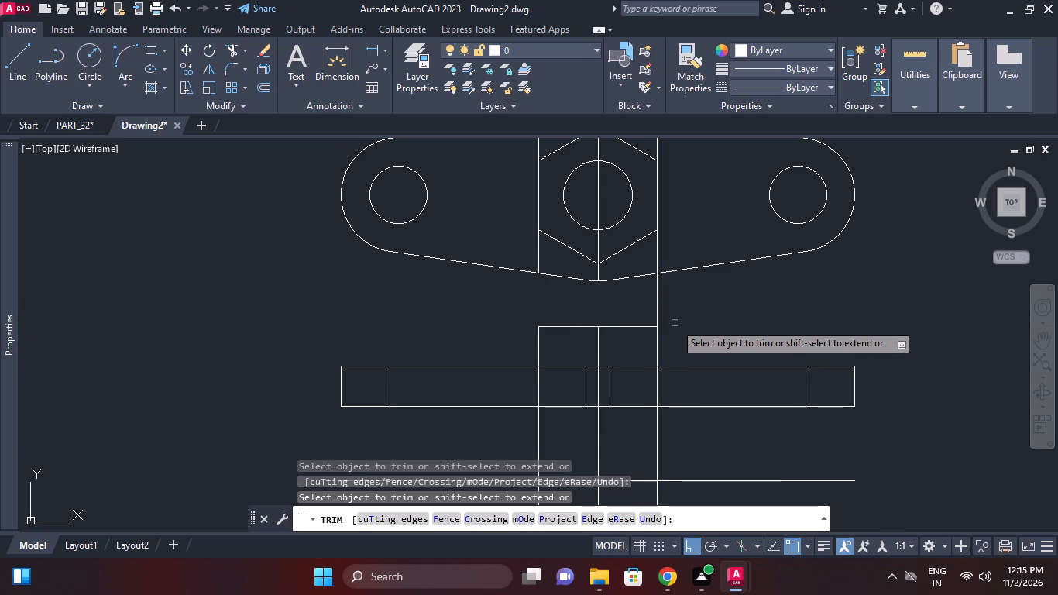
click(659, 307)
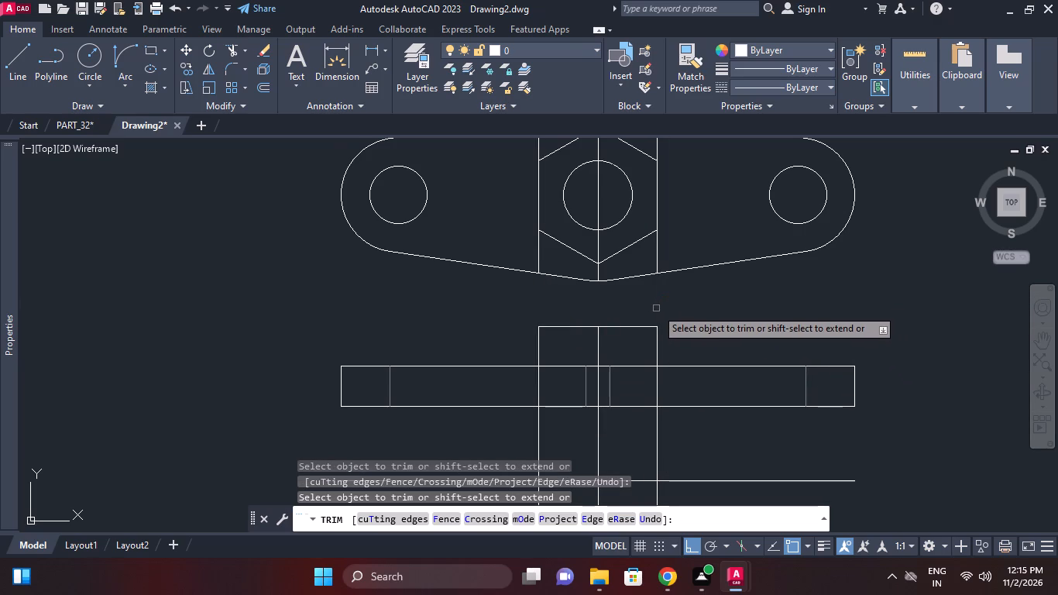
Trim the three construction lines where they pass through the side view strip.
click(540, 382)
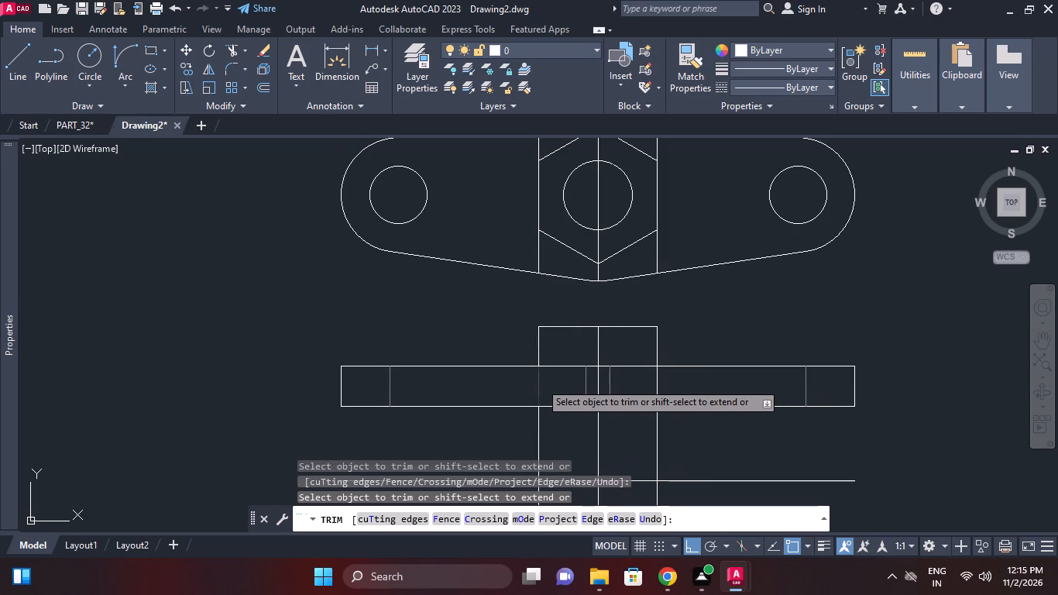
click(596, 380)
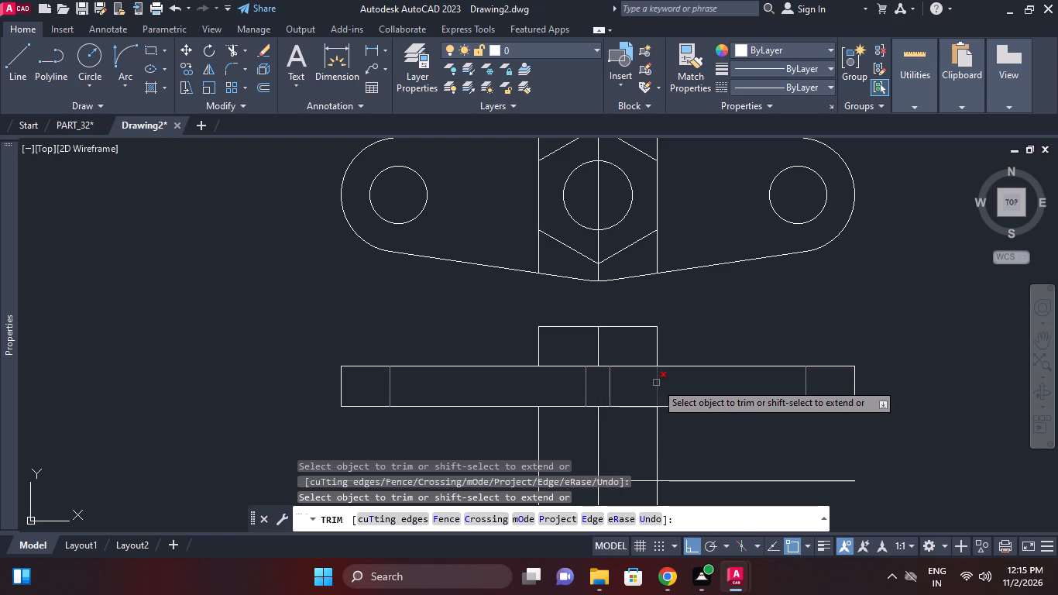
click(656, 383)
Trim the three verticals below the lower offset line and that line's overhanging ends on both sides.
scroll(702, 389, down, 1)
middle_drag(701, 387, 691, 335)
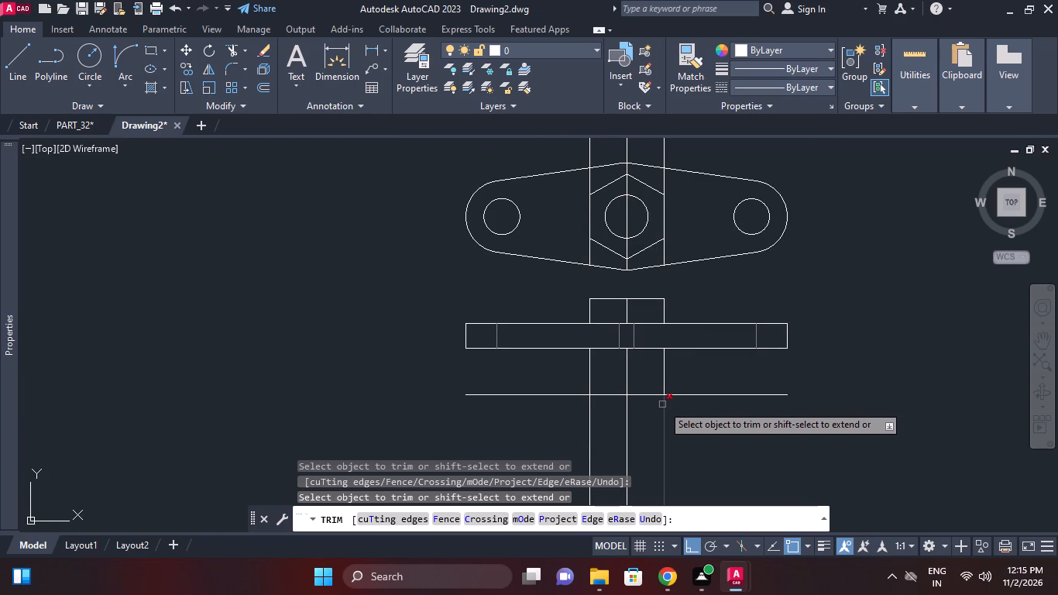
click(662, 404)
click(586, 403)
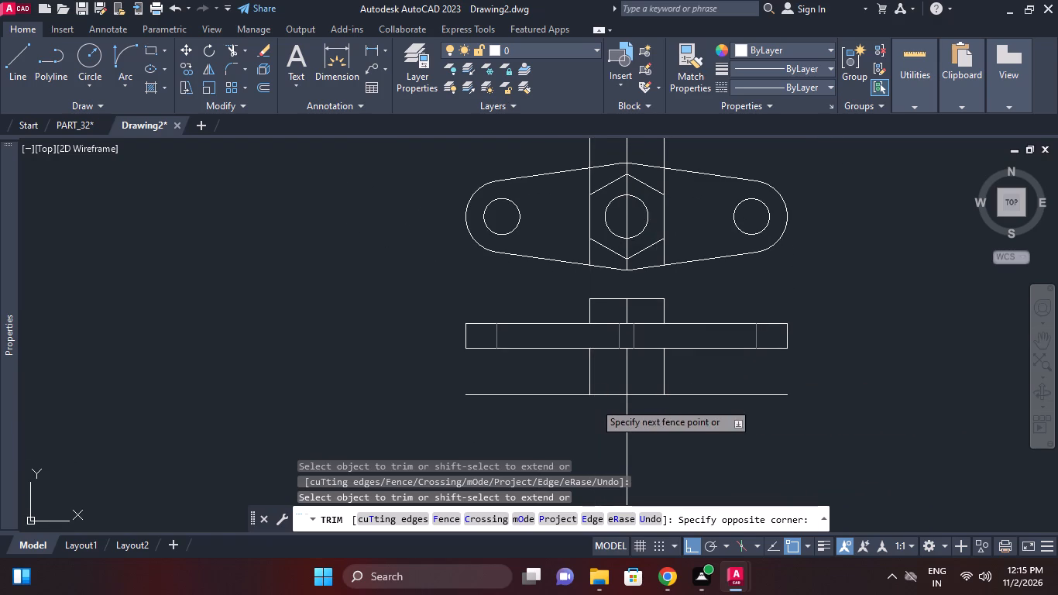
click(594, 402)
click(634, 410)
click(621, 410)
click(572, 400)
click(571, 391)
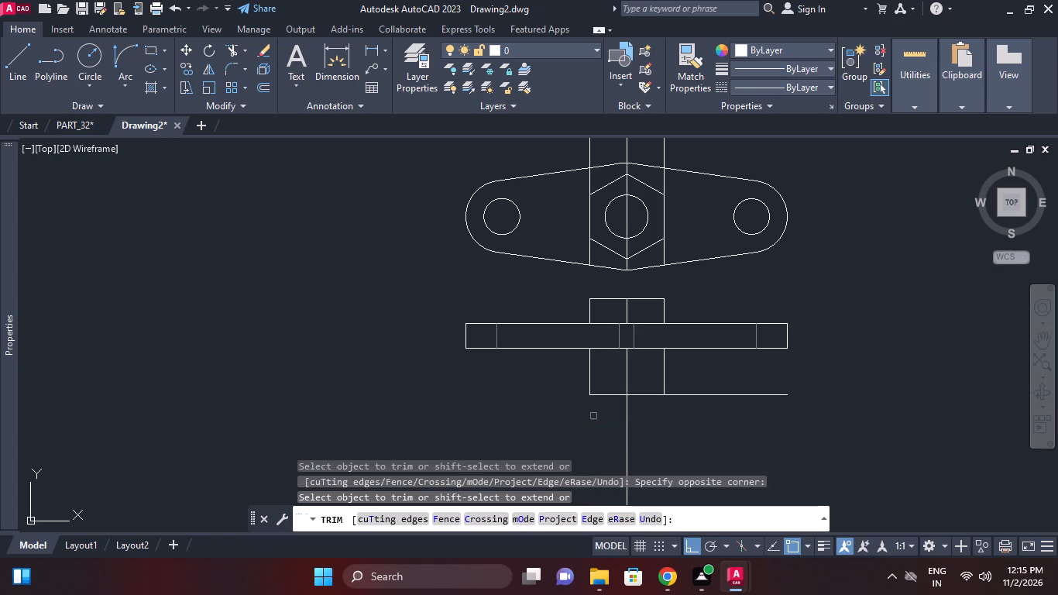
drag(668, 437, 651, 435)
click(603, 428)
click(725, 415)
click(721, 386)
right_click(849, 310)
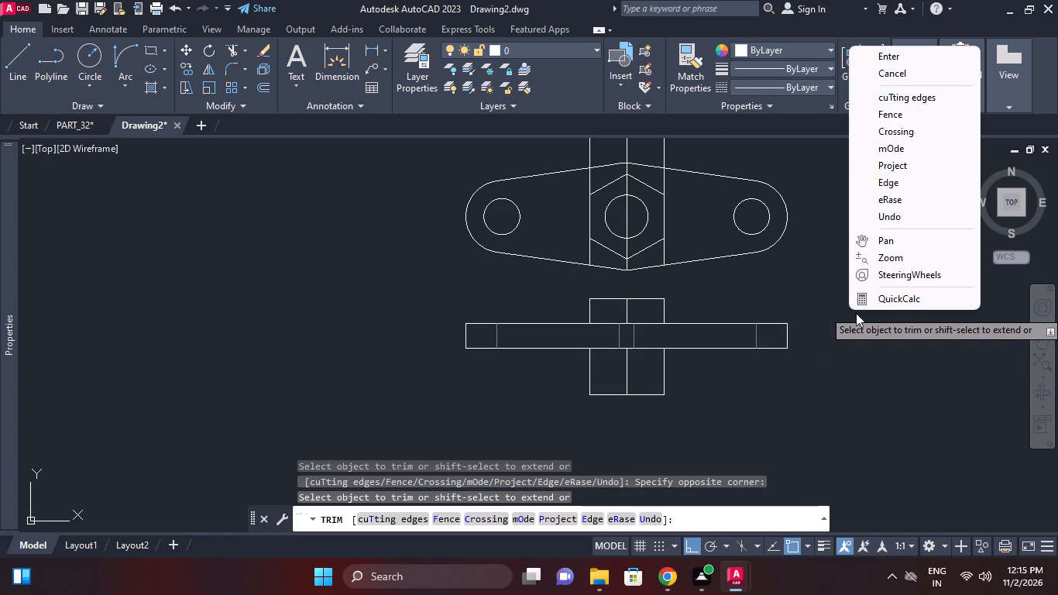
click(893, 79)
Erase the three leftover construction line pieces running up through the link plate.
middle_drag(625, 374, 631, 418)
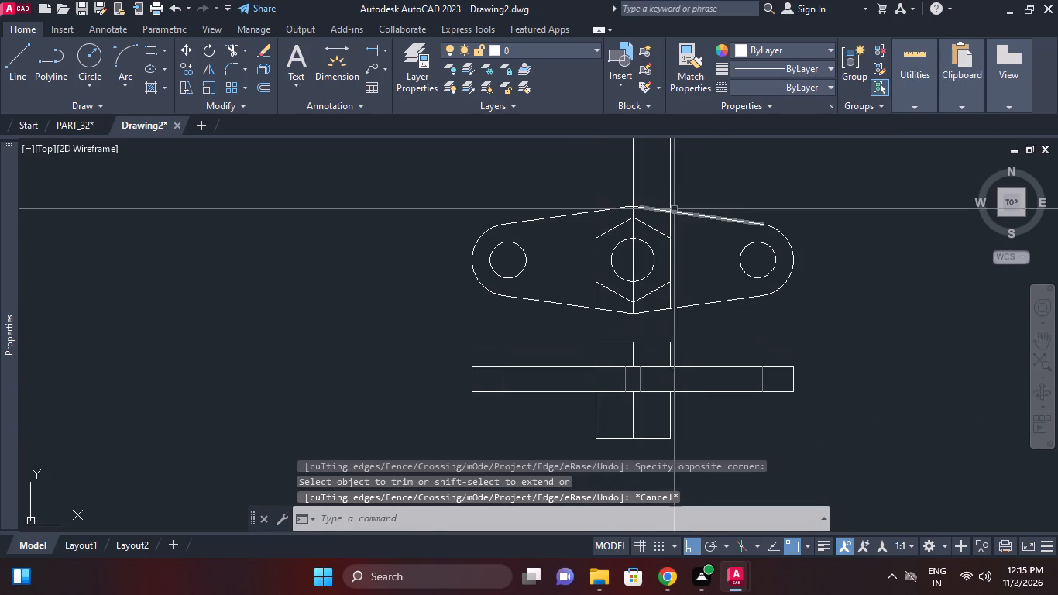
click(681, 187)
click(661, 172)
click(640, 182)
click(625, 173)
click(613, 184)
click(567, 154)
right_click(563, 155)
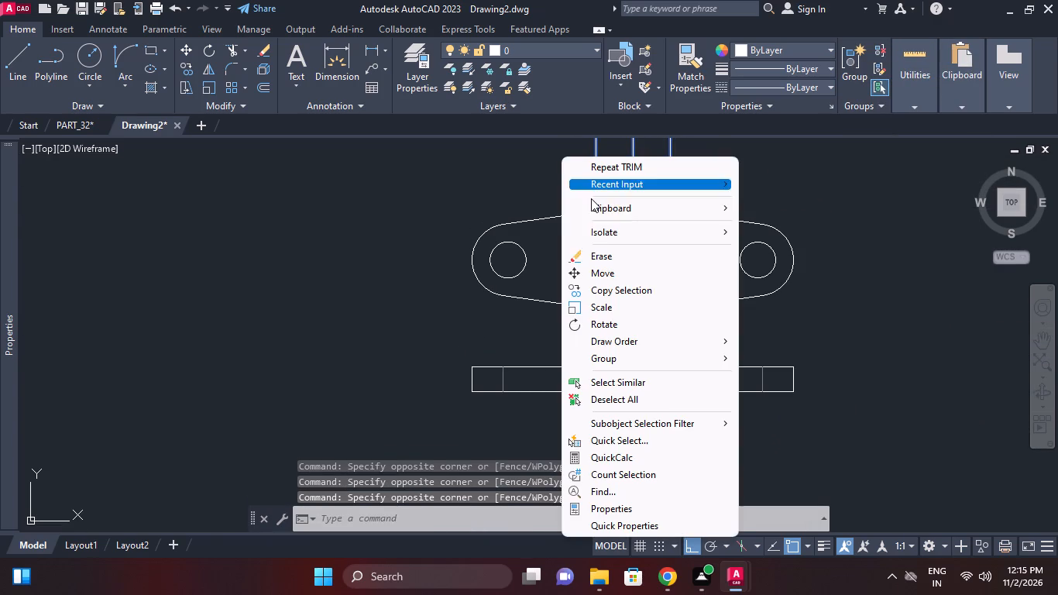
click(603, 259)
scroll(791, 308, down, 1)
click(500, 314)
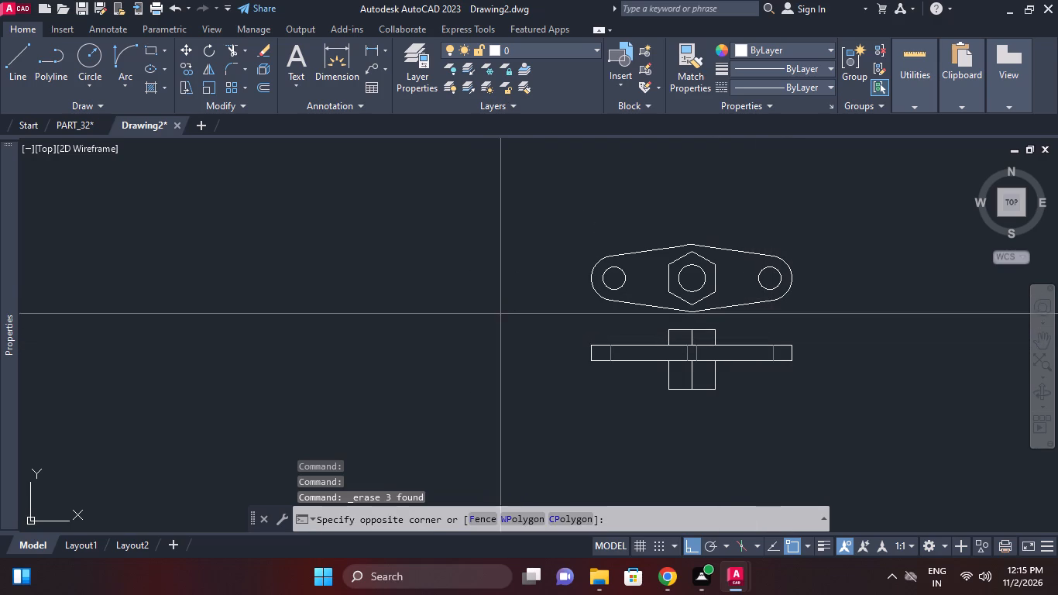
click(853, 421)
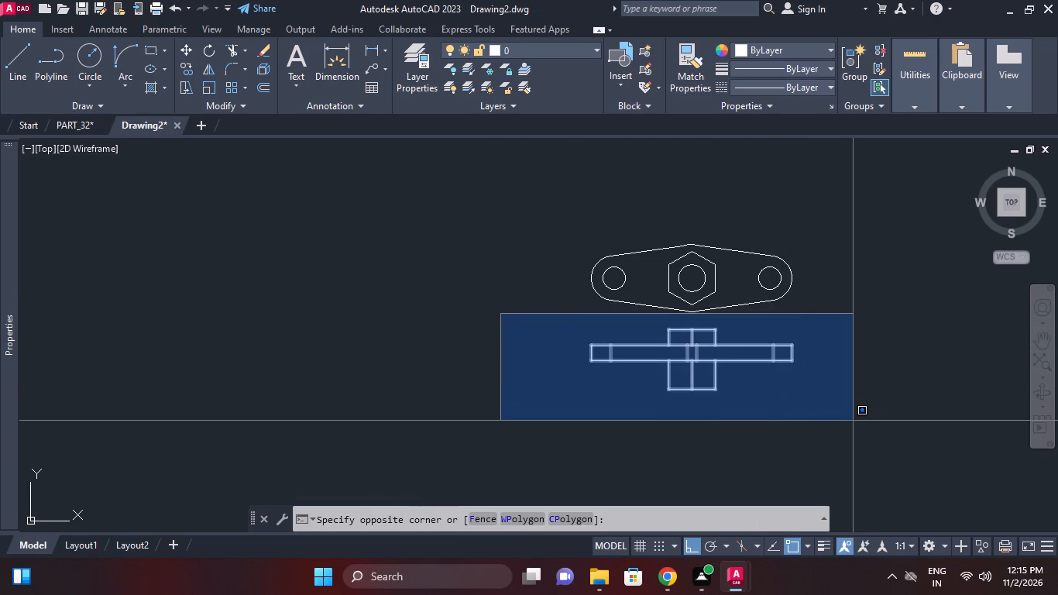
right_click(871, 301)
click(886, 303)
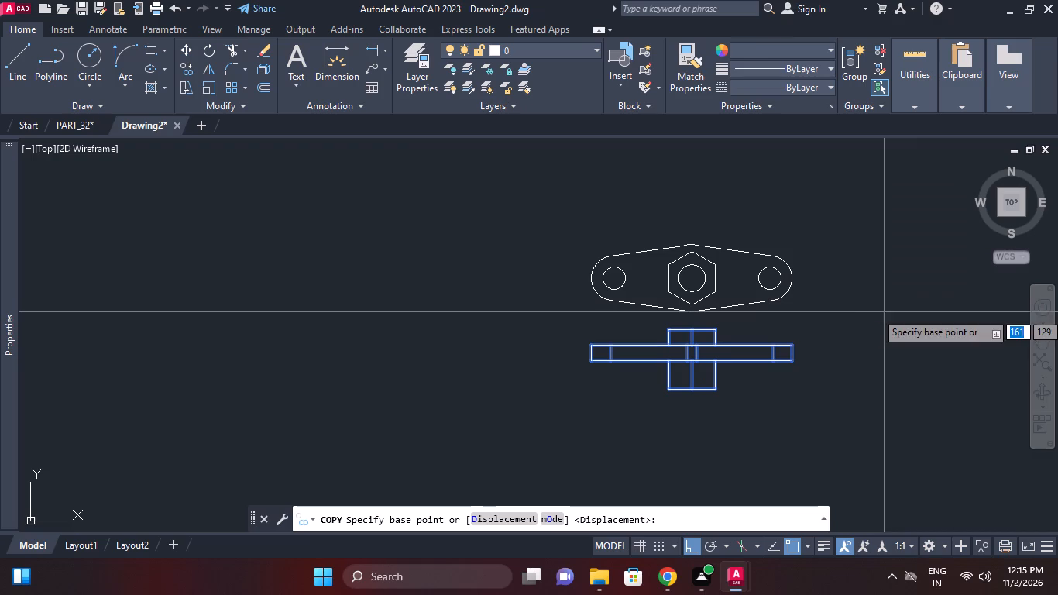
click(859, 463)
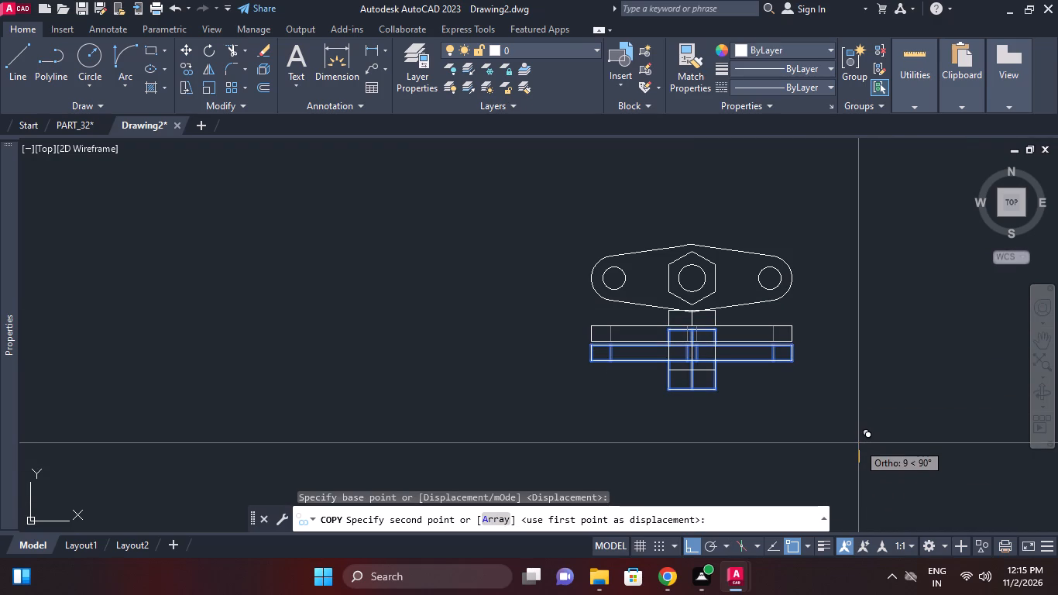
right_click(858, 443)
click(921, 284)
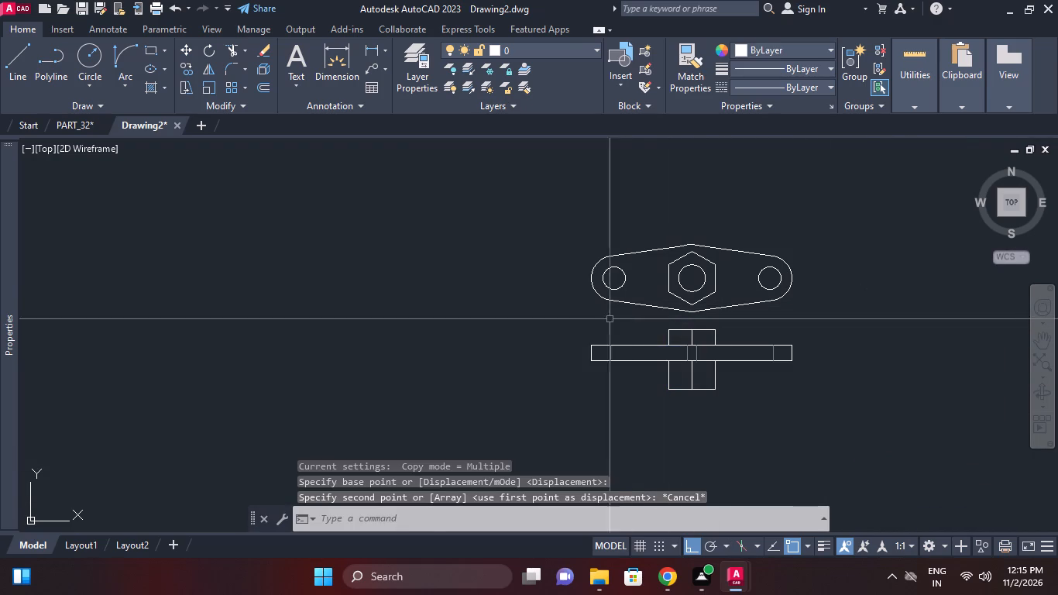
Move the whole side view a short distance straight down, away from the link plate.
click(575, 314)
click(829, 421)
right_click(829, 421)
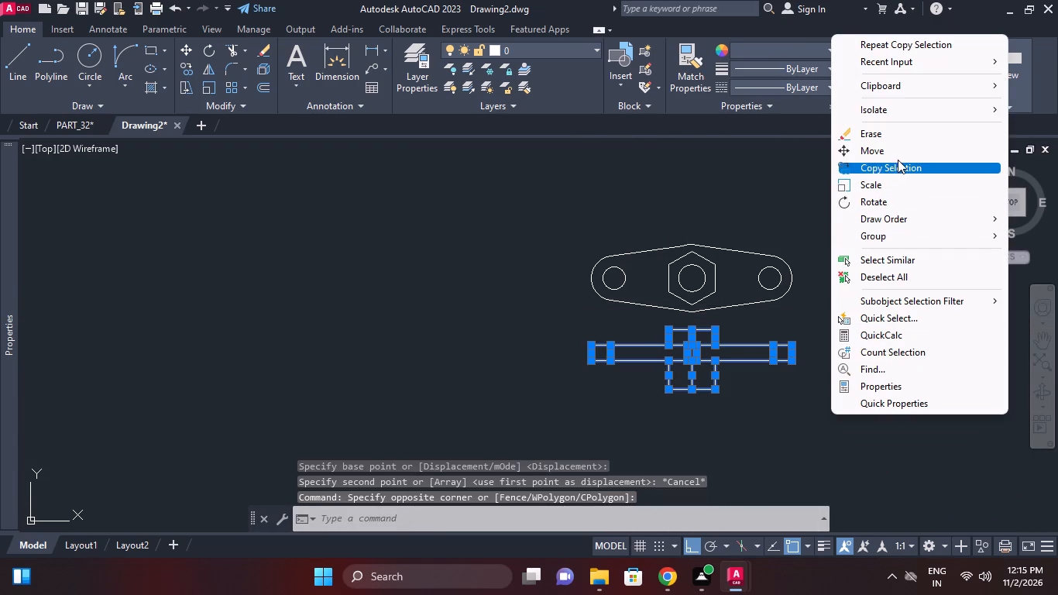
click(898, 155)
click(881, 218)
click(880, 228)
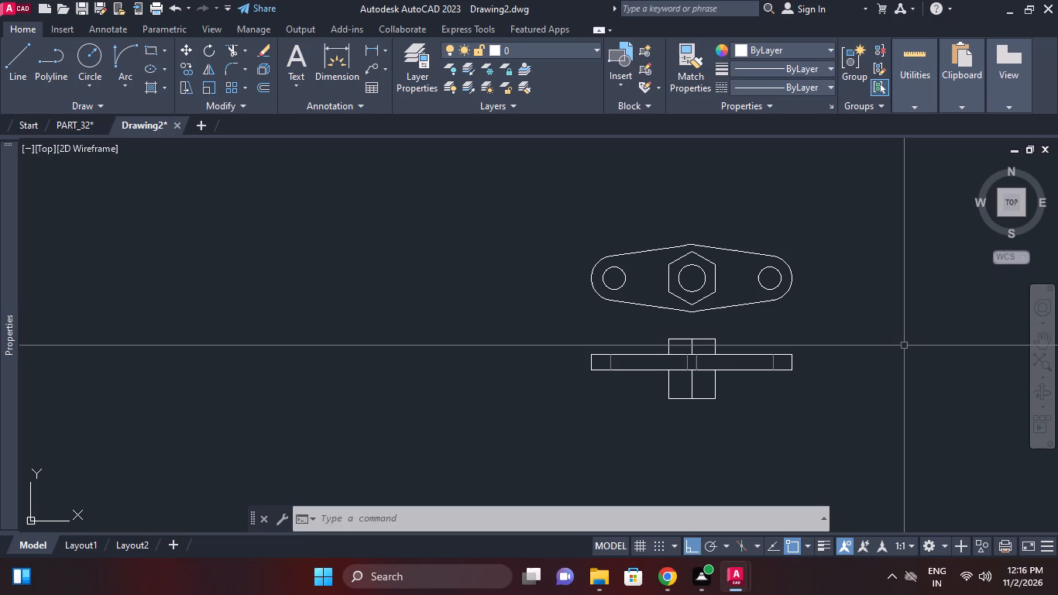
Measure the link plate's central hexagon vertically from its bottom corner to its top corner, without placing a dimension.
click(373, 51)
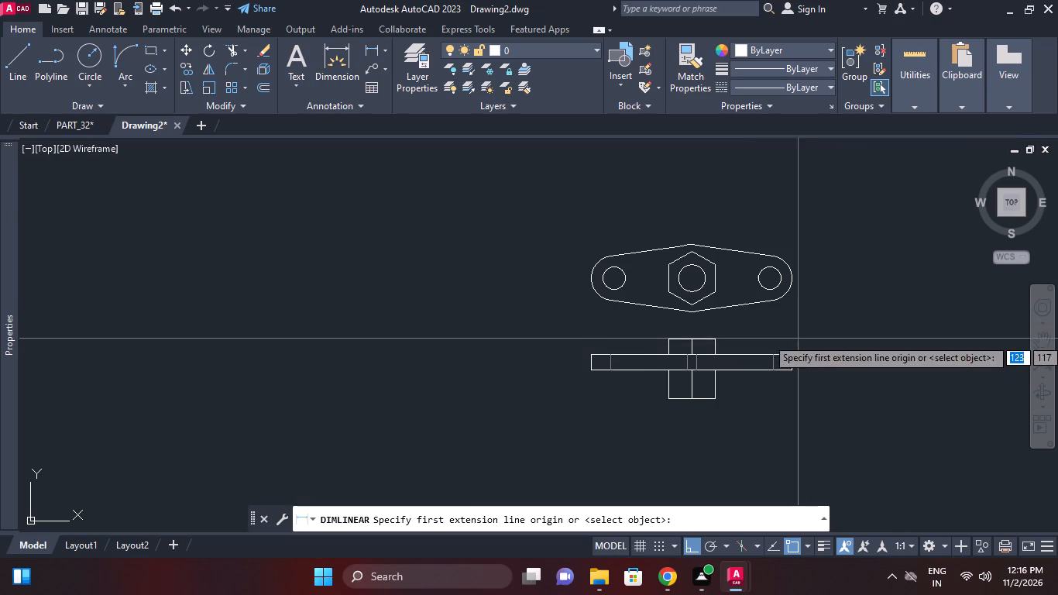
scroll(710, 303, up, 1)
click(682, 303)
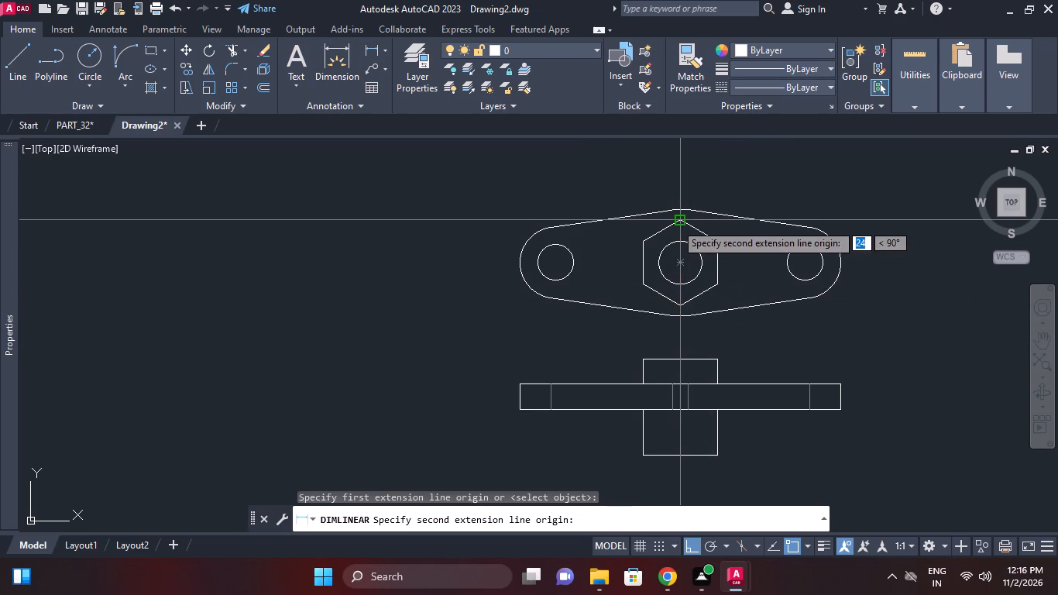
click(678, 218)
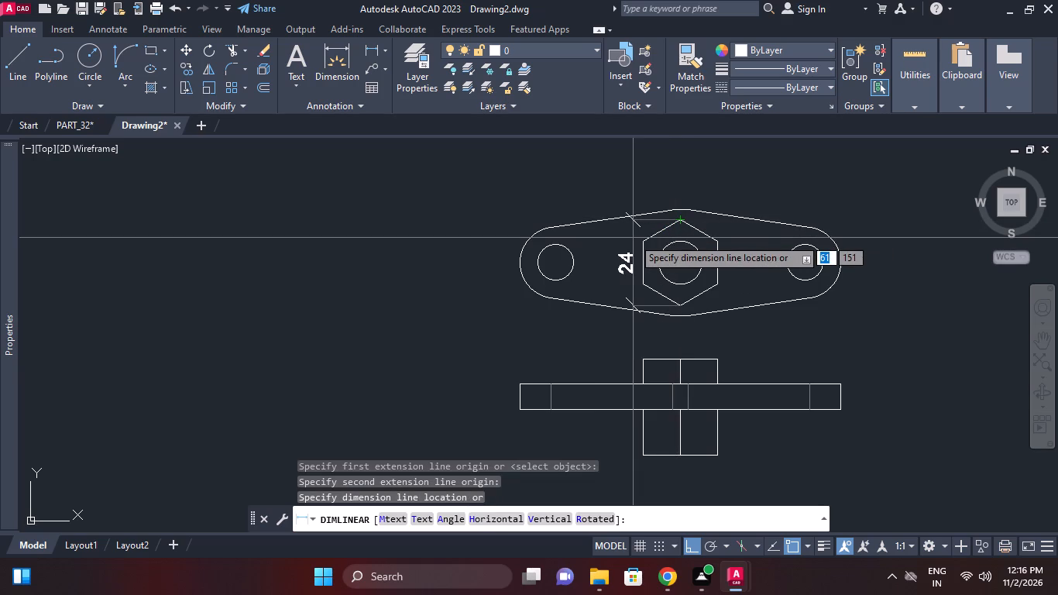
right_click(633, 238)
click(678, 260)
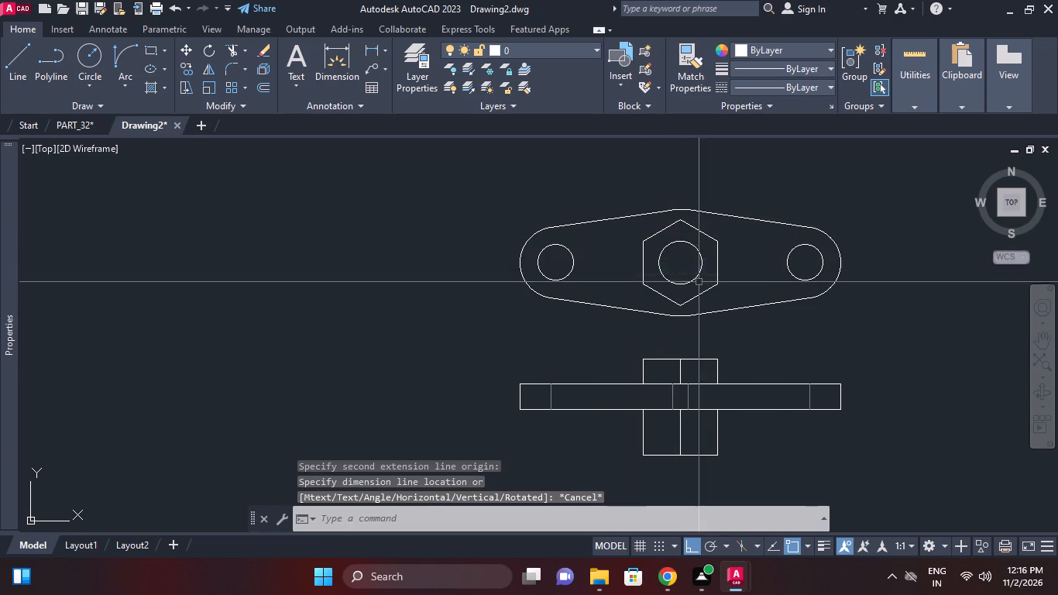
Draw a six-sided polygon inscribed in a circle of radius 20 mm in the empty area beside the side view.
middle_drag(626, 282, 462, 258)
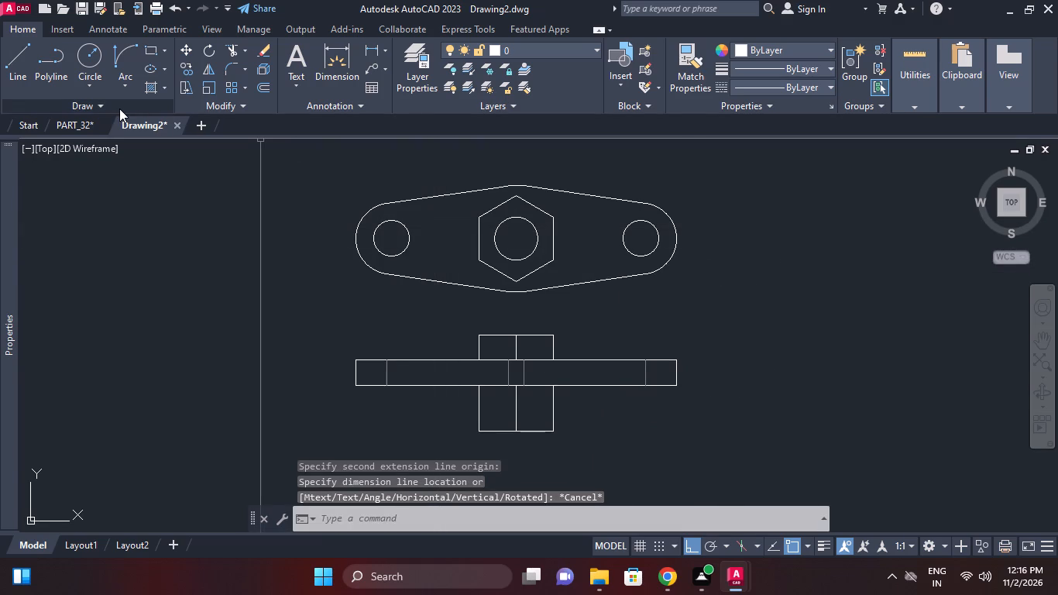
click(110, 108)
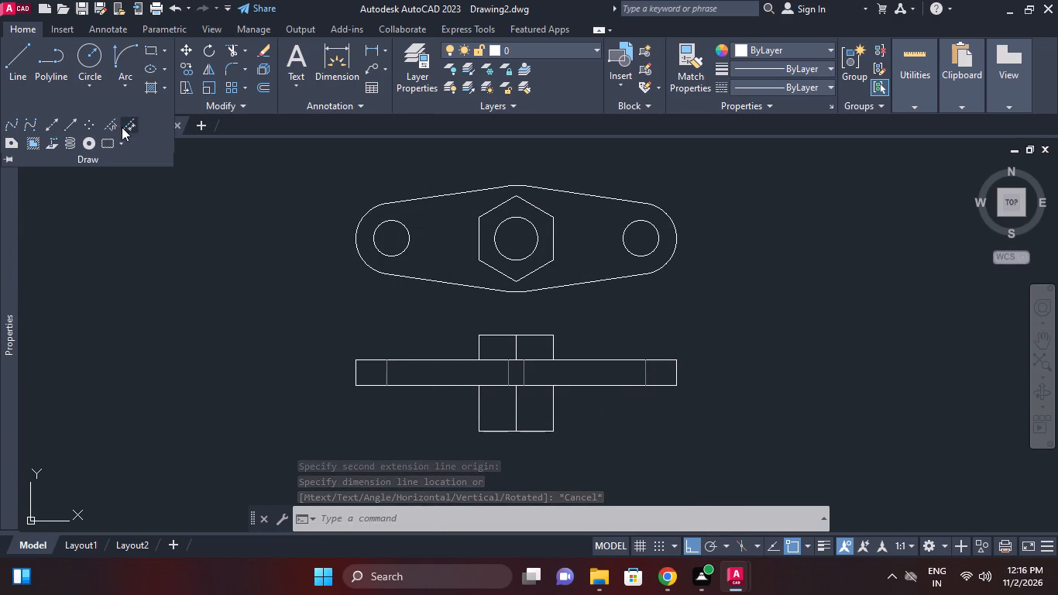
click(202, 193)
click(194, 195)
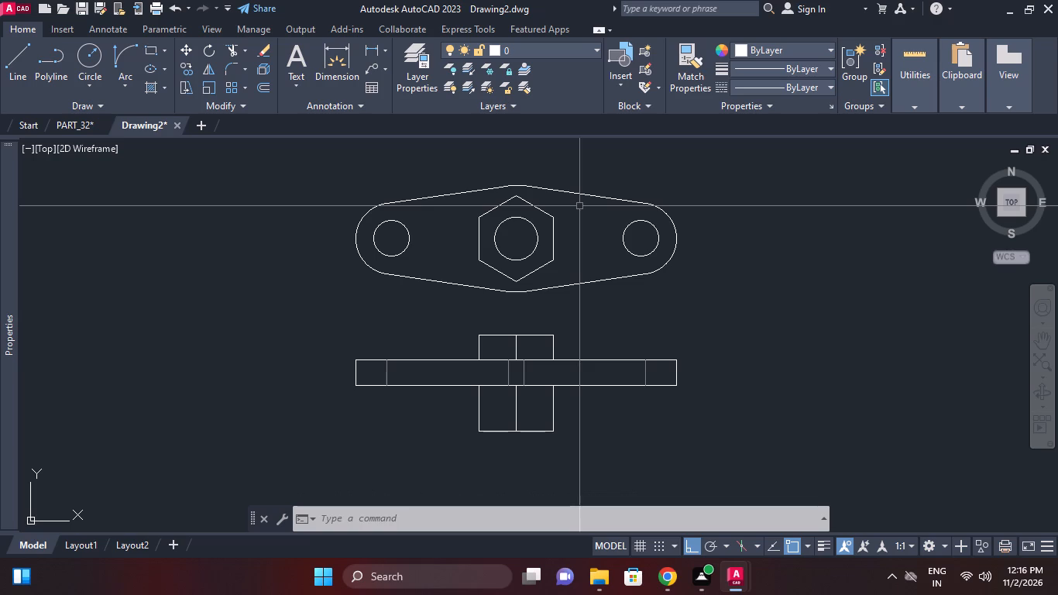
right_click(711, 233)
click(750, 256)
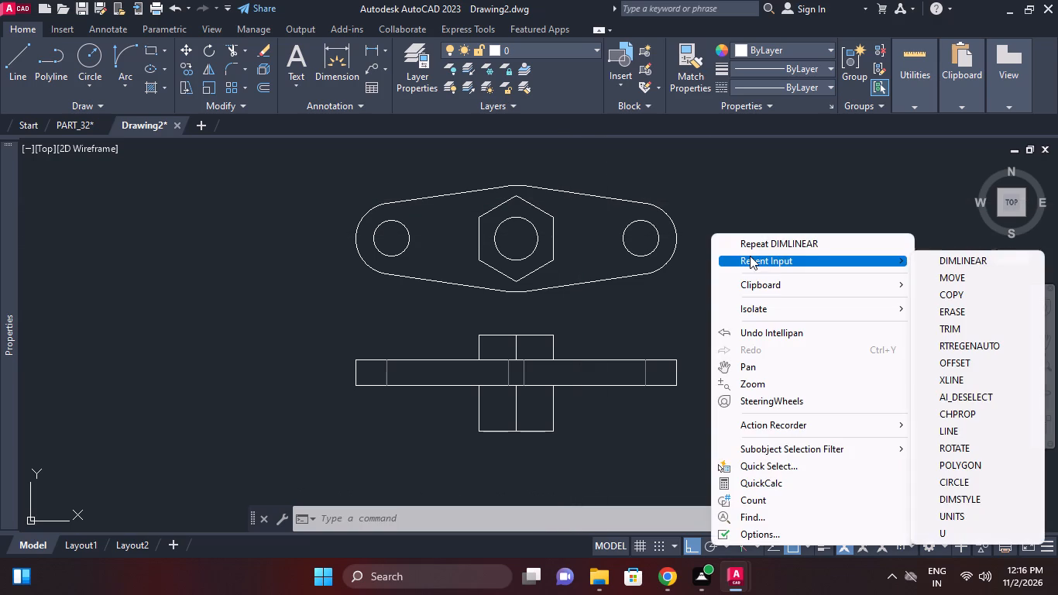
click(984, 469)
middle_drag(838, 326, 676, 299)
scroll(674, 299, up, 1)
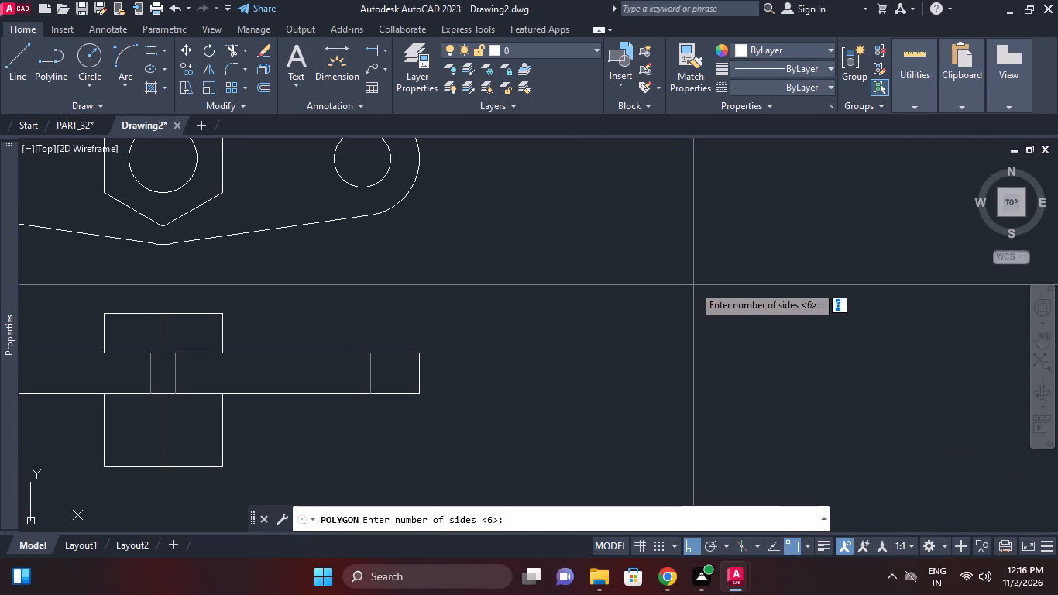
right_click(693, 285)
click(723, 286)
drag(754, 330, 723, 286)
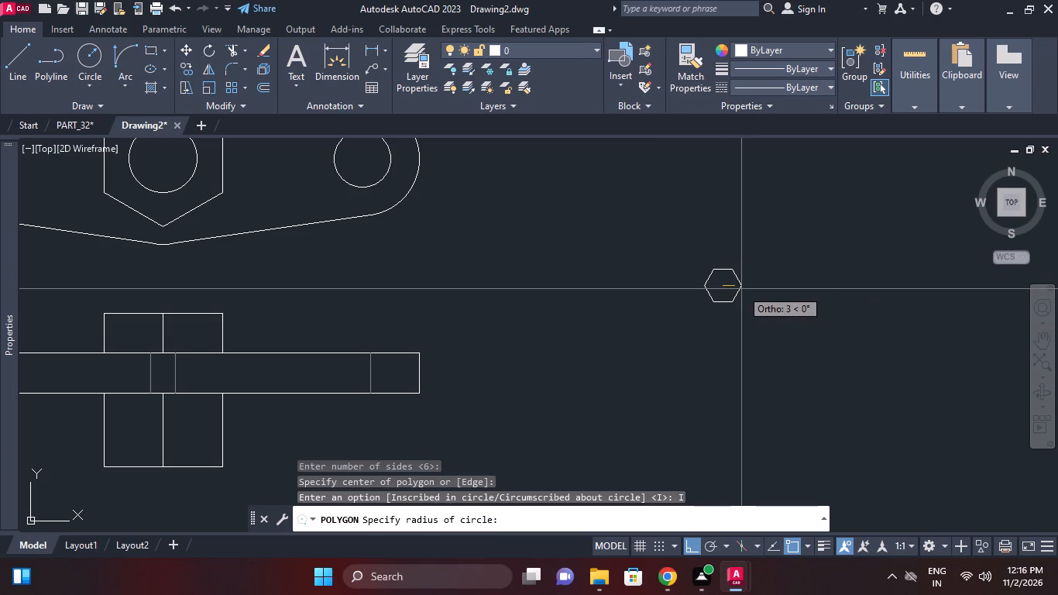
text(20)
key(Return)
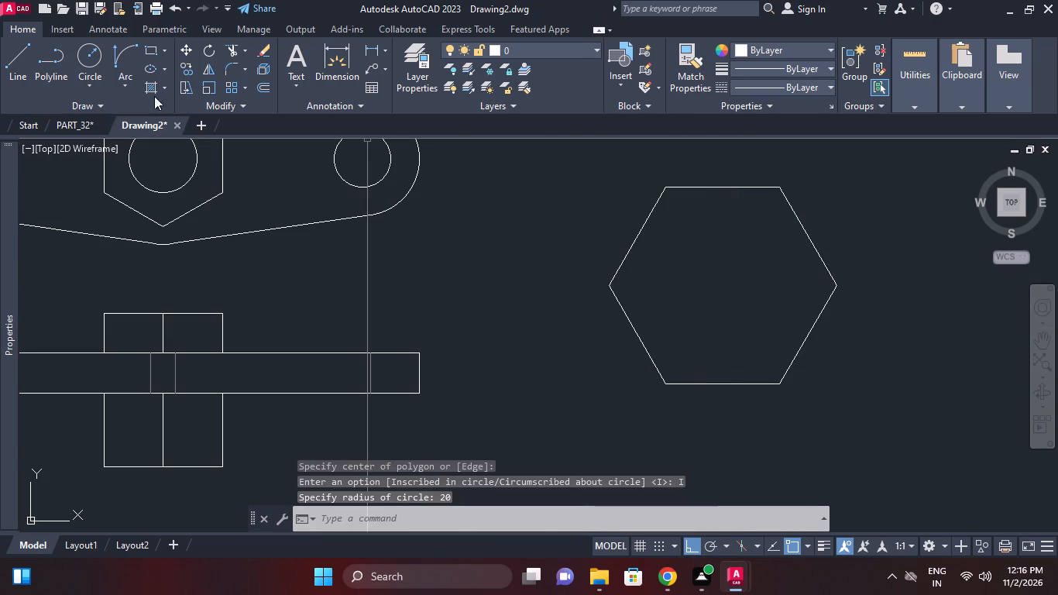
Measure the new separate hexagon's width across its opposite corners, without placing a dimension.
click(362, 46)
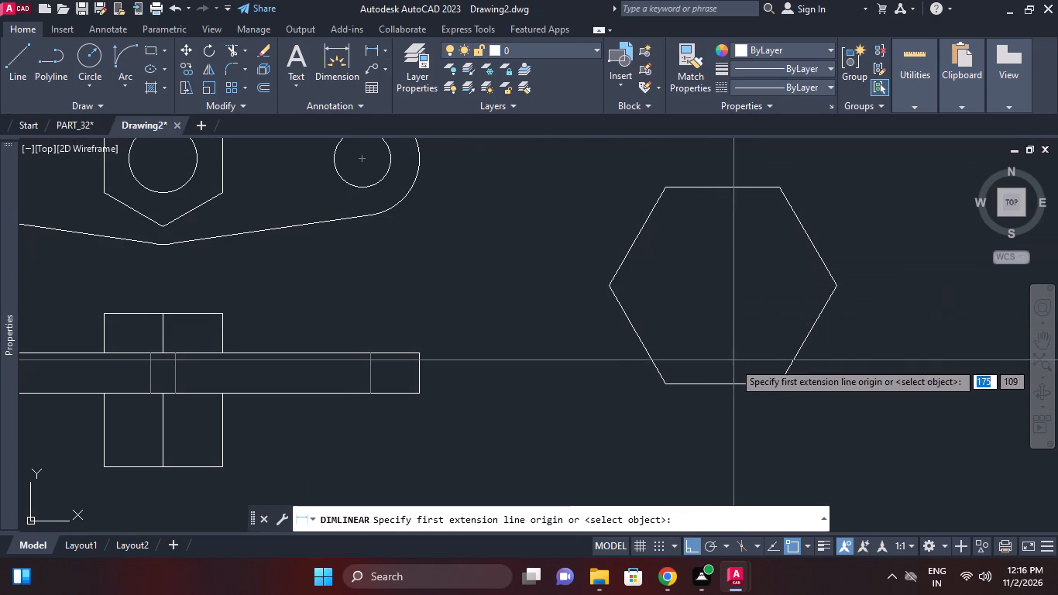
click(613, 287)
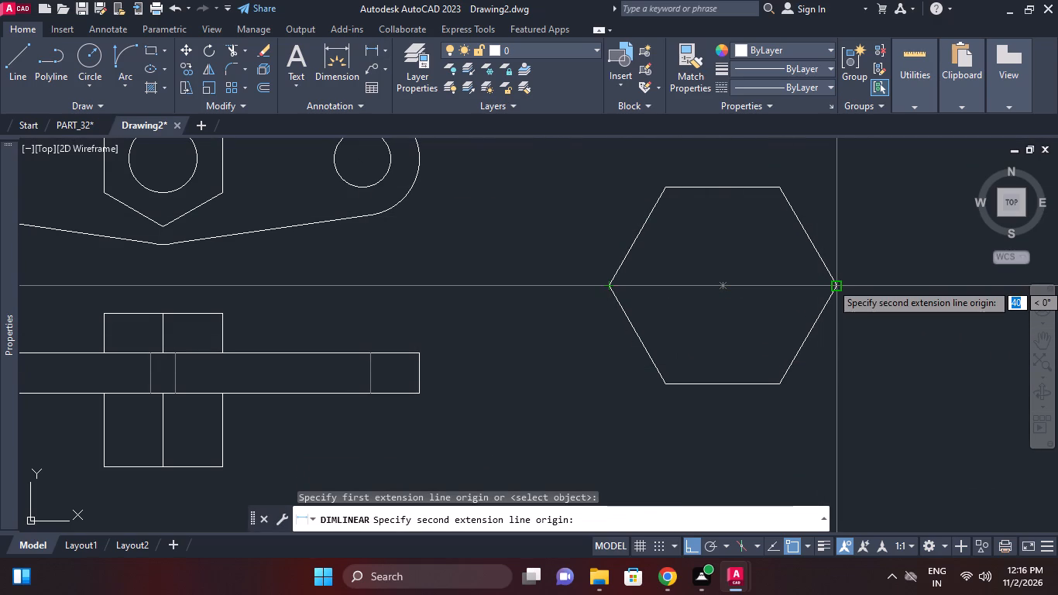
click(839, 283)
right_click(833, 187)
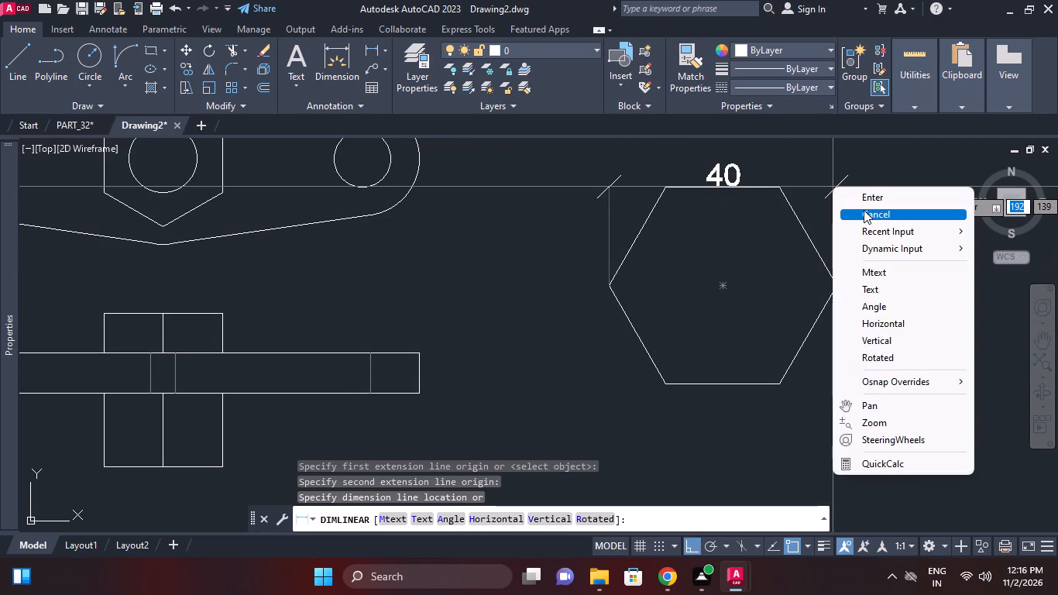
click(864, 210)
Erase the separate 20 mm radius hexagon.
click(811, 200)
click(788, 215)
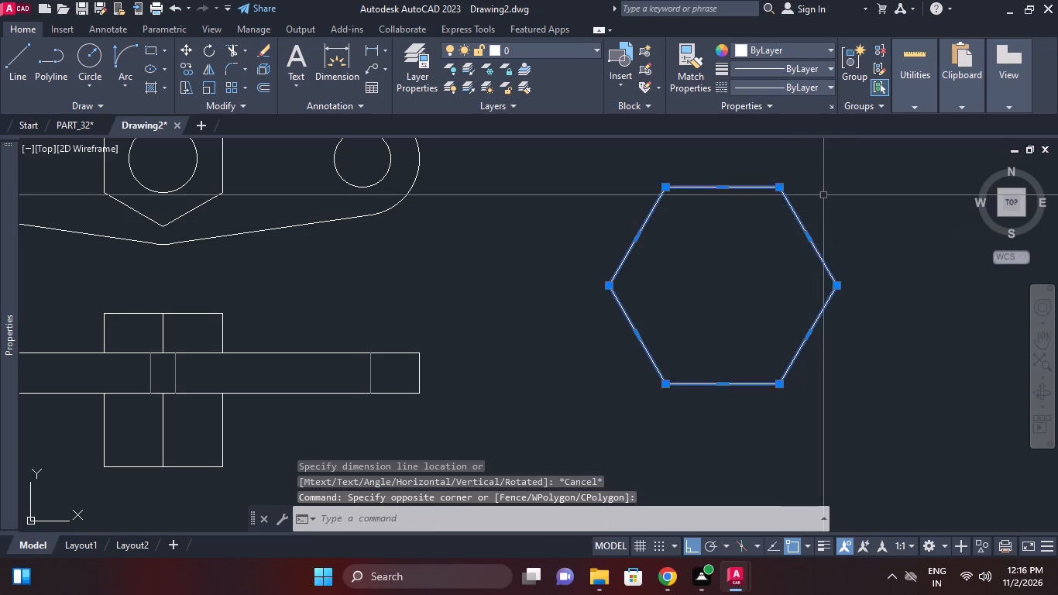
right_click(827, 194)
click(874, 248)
Draw a six-sided polygon inscribed in a circle of radius 10 mm in the empty area beside the link plate.
right_click(816, 222)
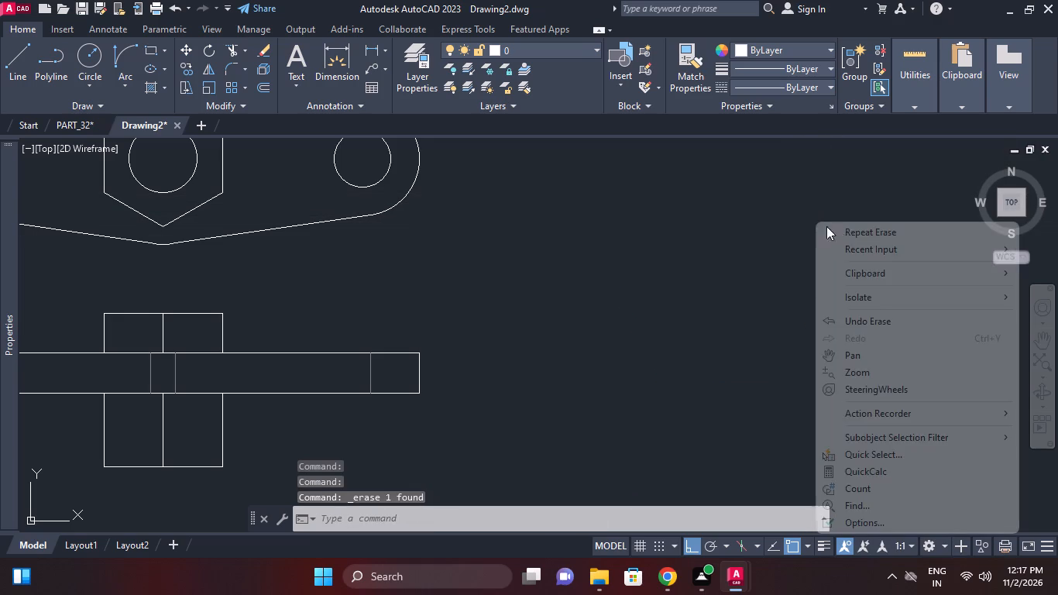
click(768, 279)
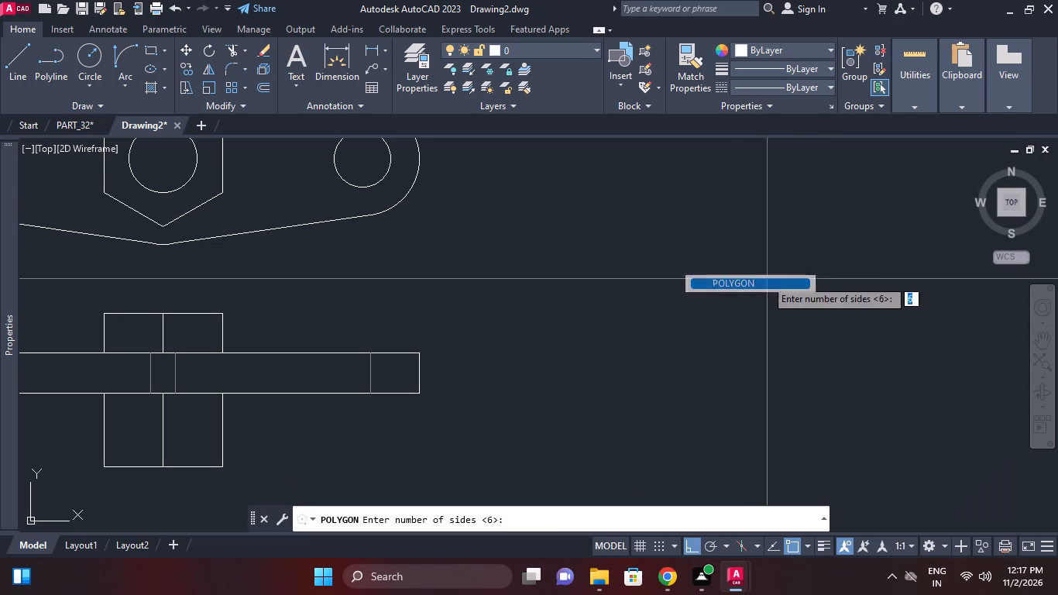
right_click(733, 263)
click(745, 259)
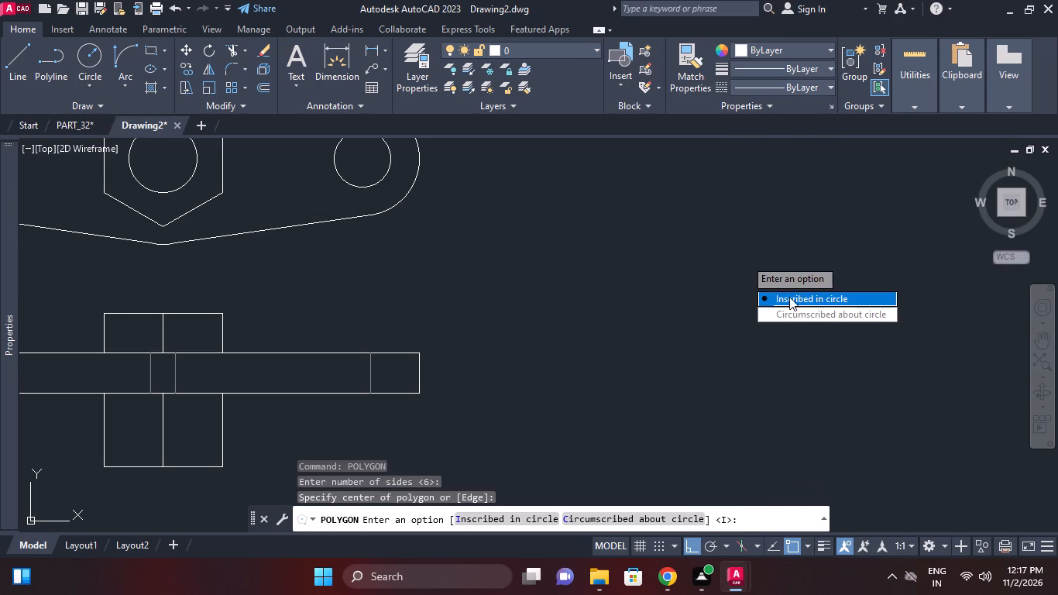
drag(789, 297, 745, 259)
text(10)
key(Return)
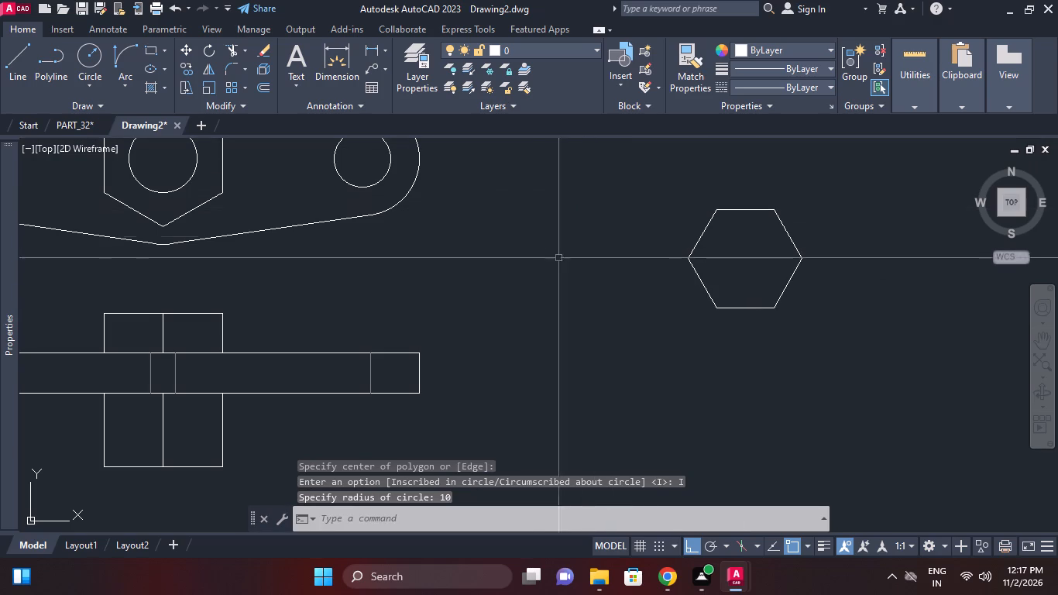
Measure the small separate hexagon's width across its opposite corners, without placing a dimension.
click(366, 51)
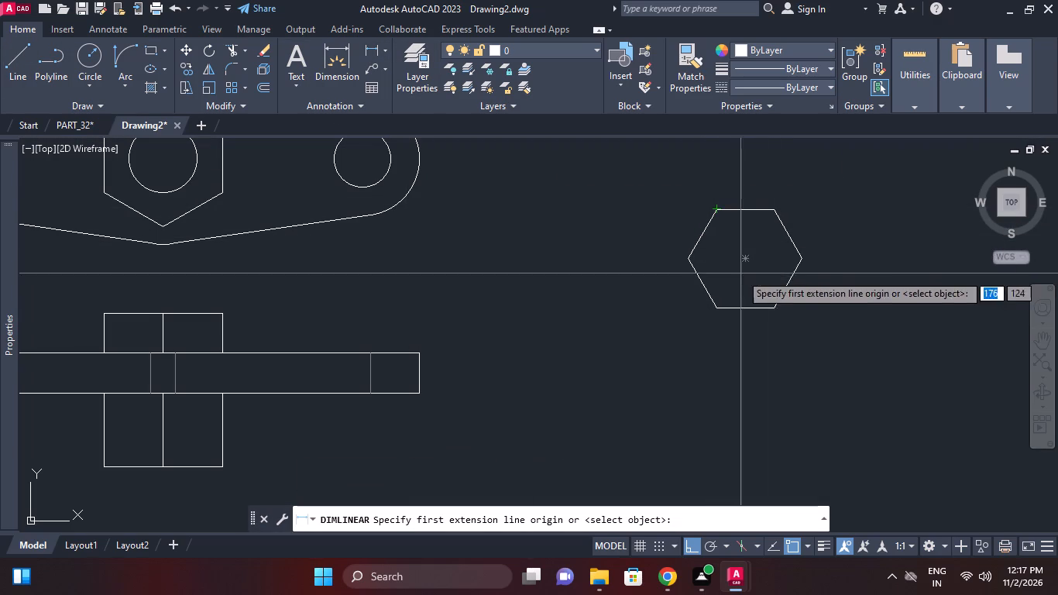
click(692, 258)
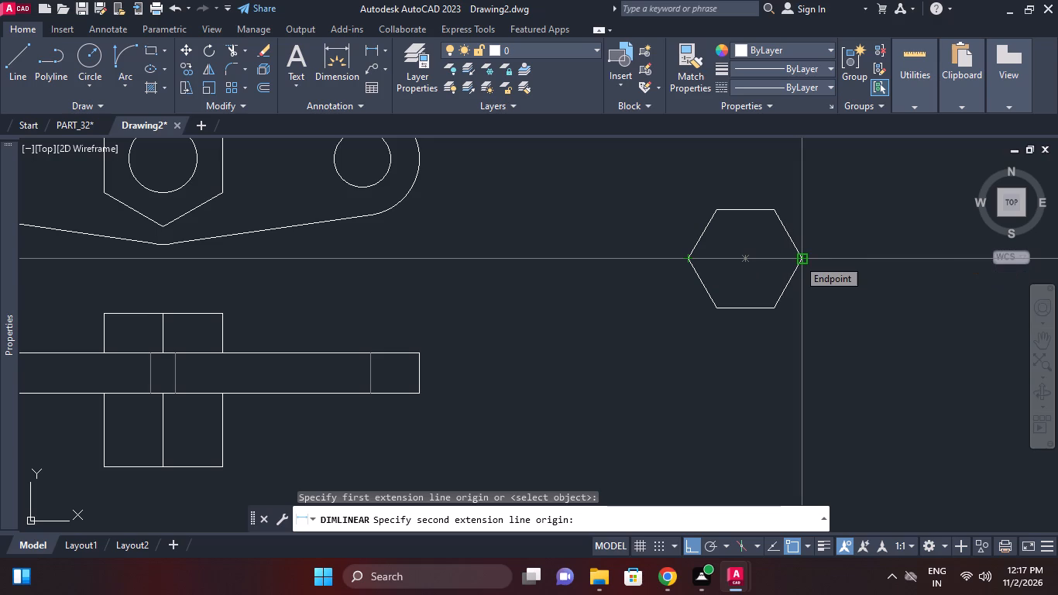
click(798, 259)
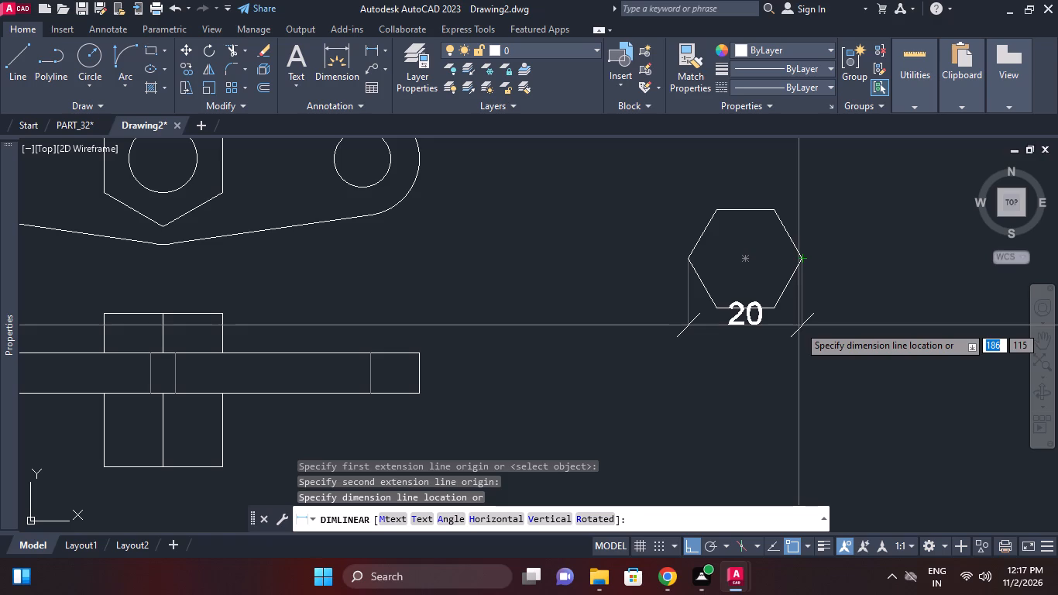
right_click(835, 180)
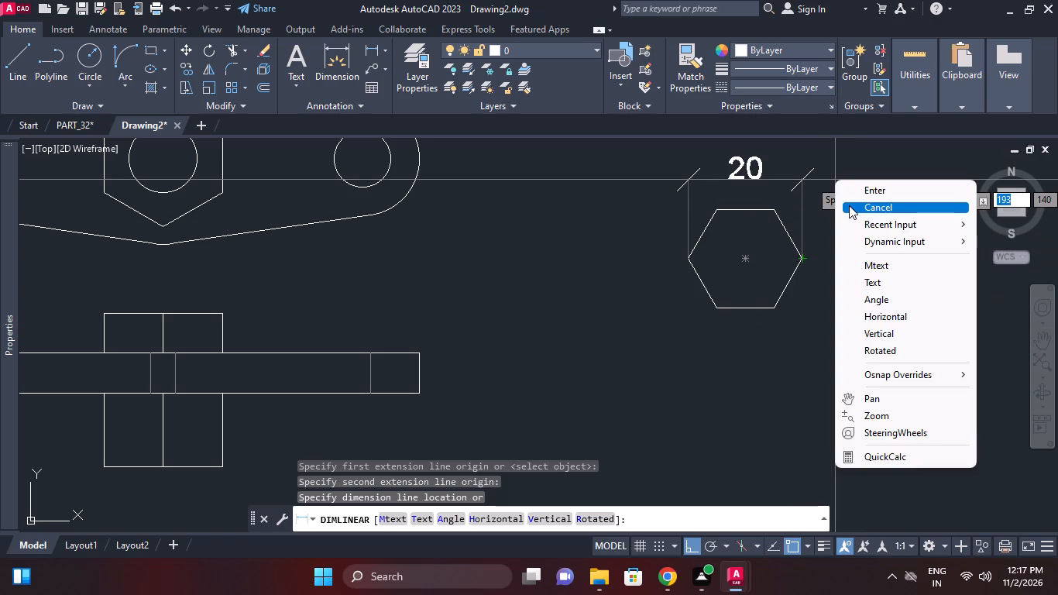
click(849, 205)
Rotate the small separate hexagon so that two of its corners point straight up and down.
click(789, 219)
click(768, 215)
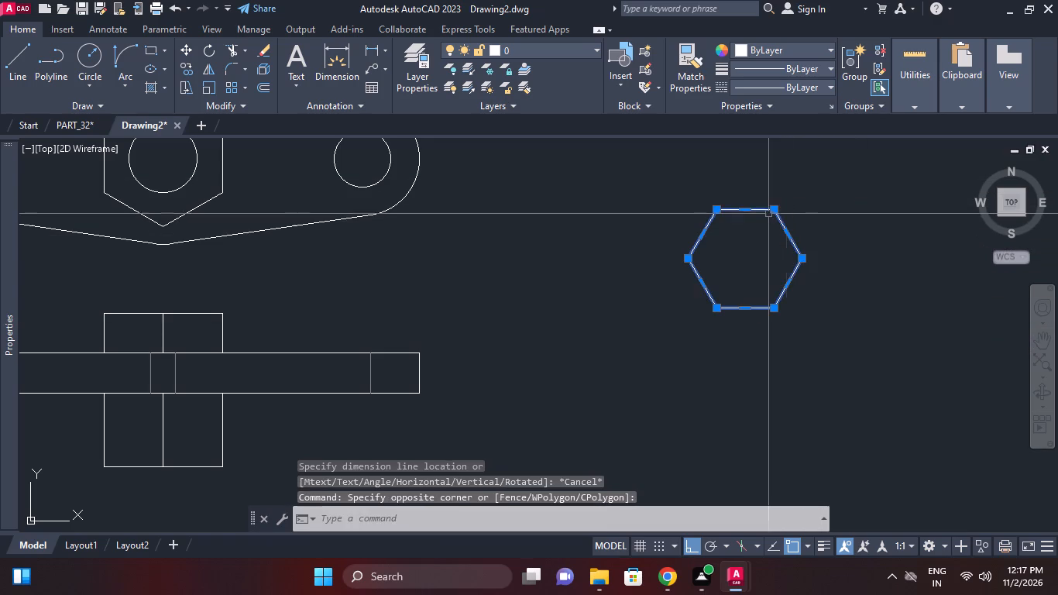
right_click(793, 205)
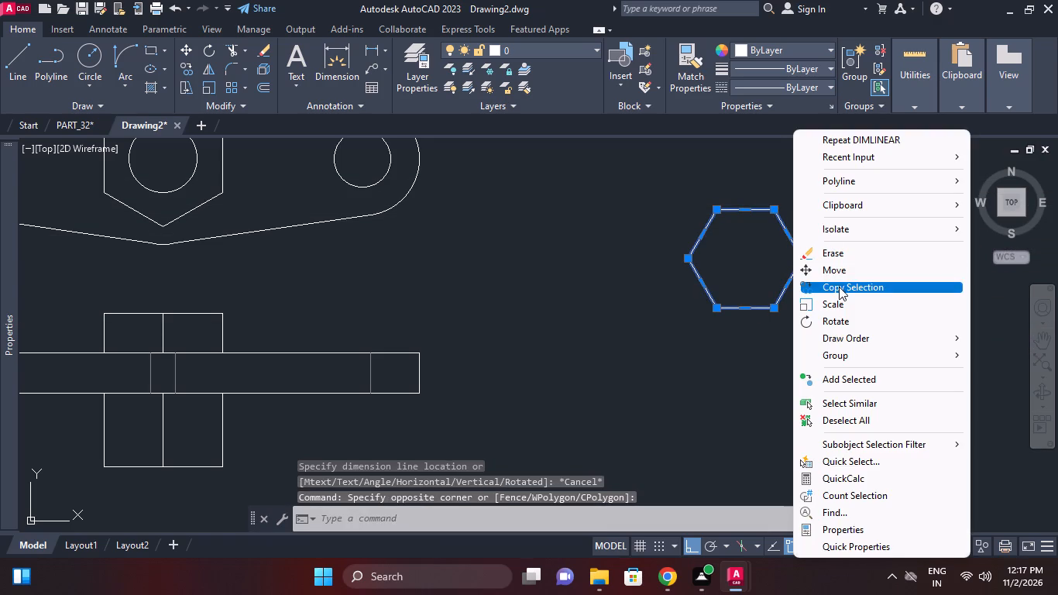
click(831, 322)
click(808, 269)
click(810, 286)
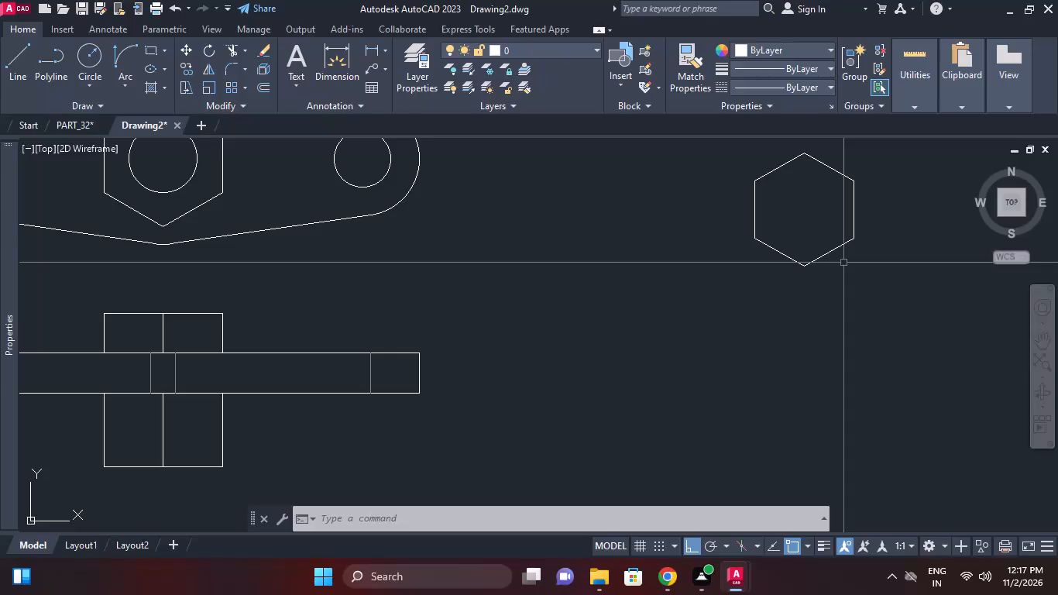
Draw a circle of 5 mm diameter at the centre of the small separate hexagon.
scroll(836, 249, down, 1)
middle_drag(833, 249, 819, 260)
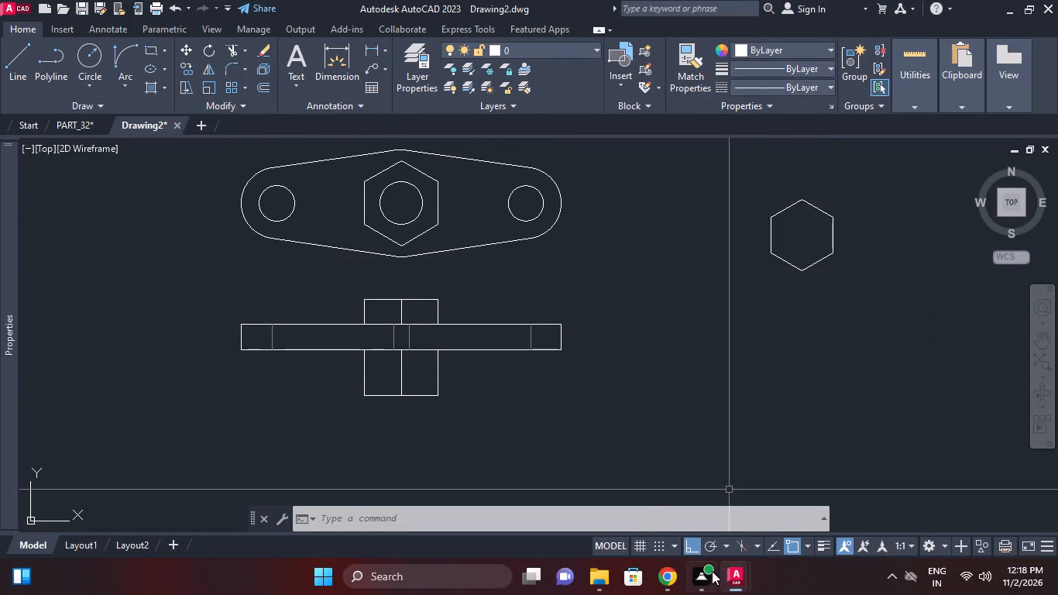
scroll(835, 217, up, 1)
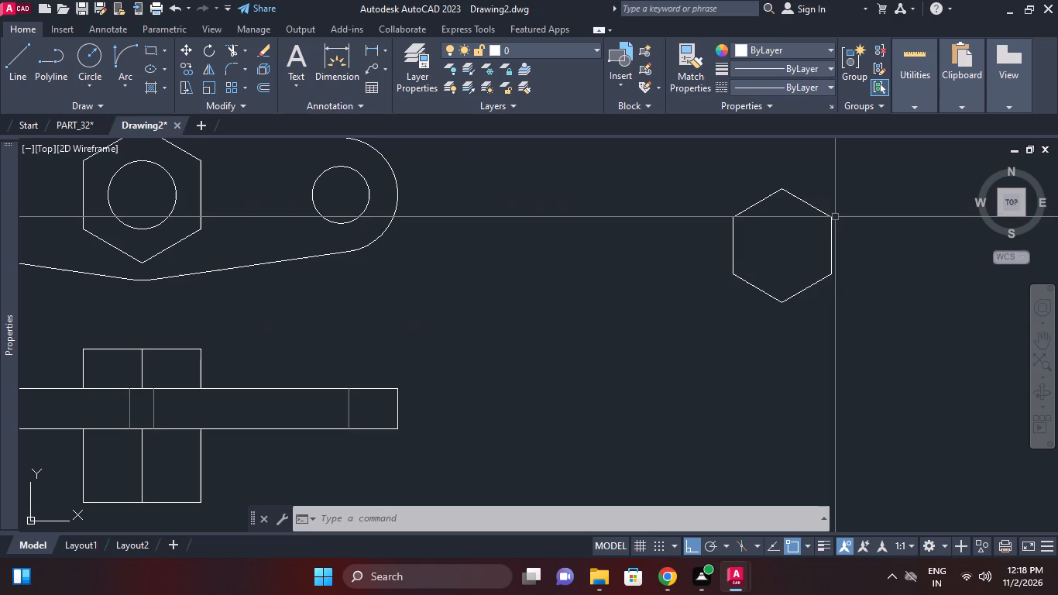
middle_drag(834, 218, 816, 232)
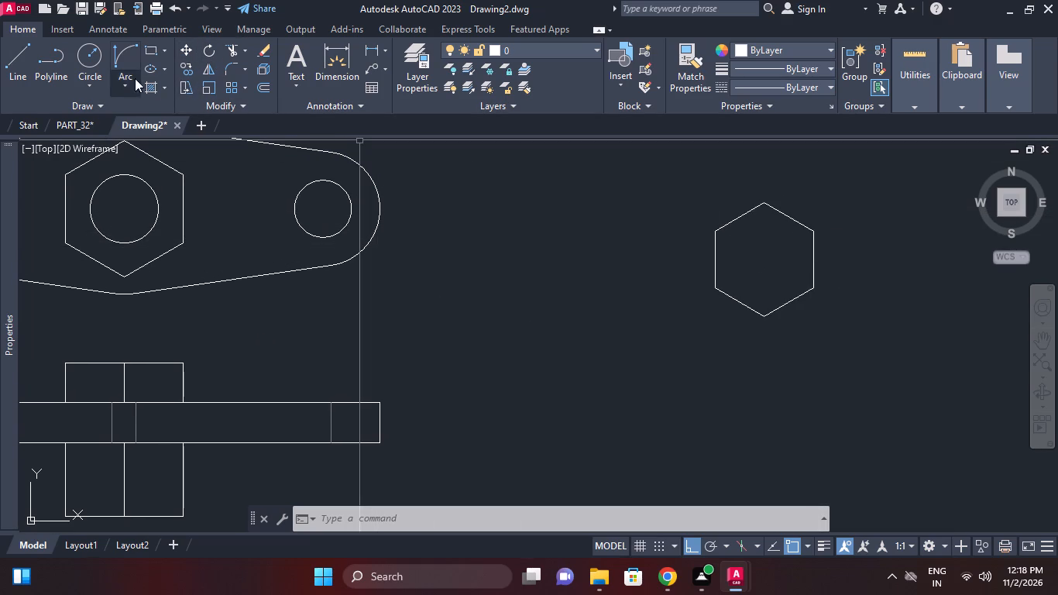
click(98, 82)
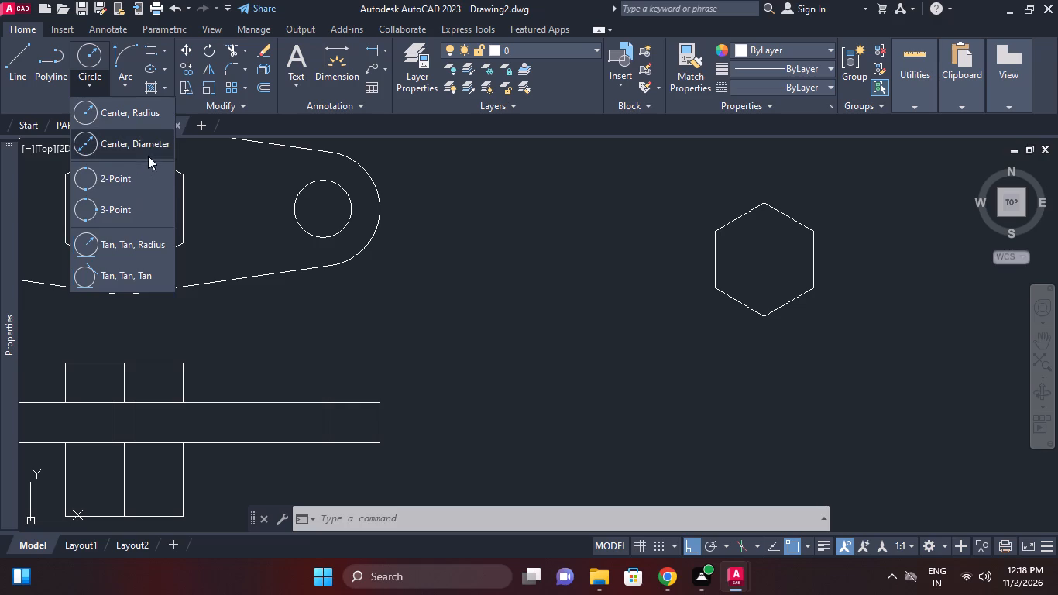
click(149, 146)
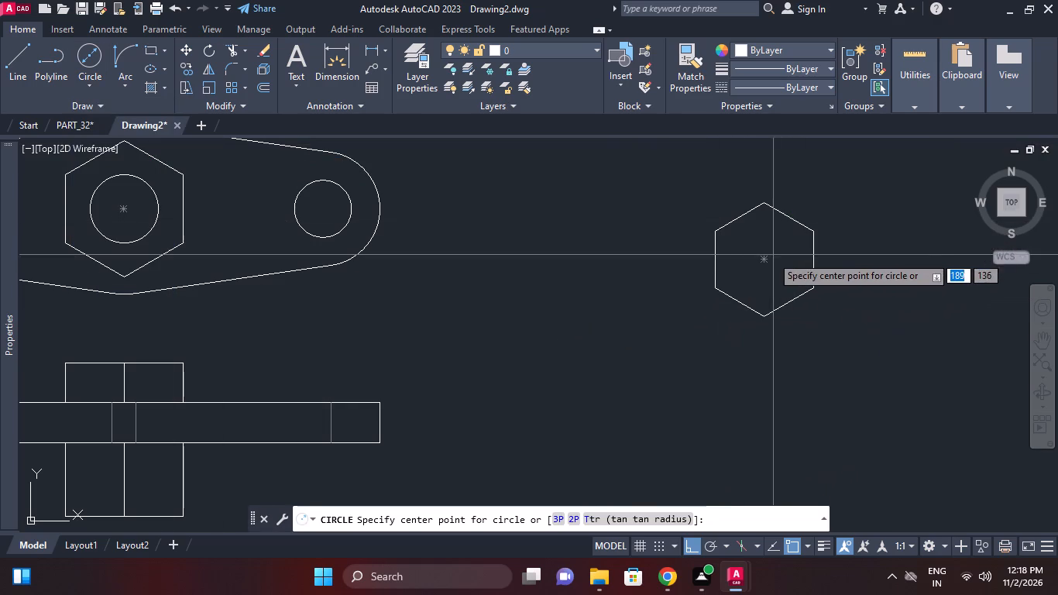
click(765, 260)
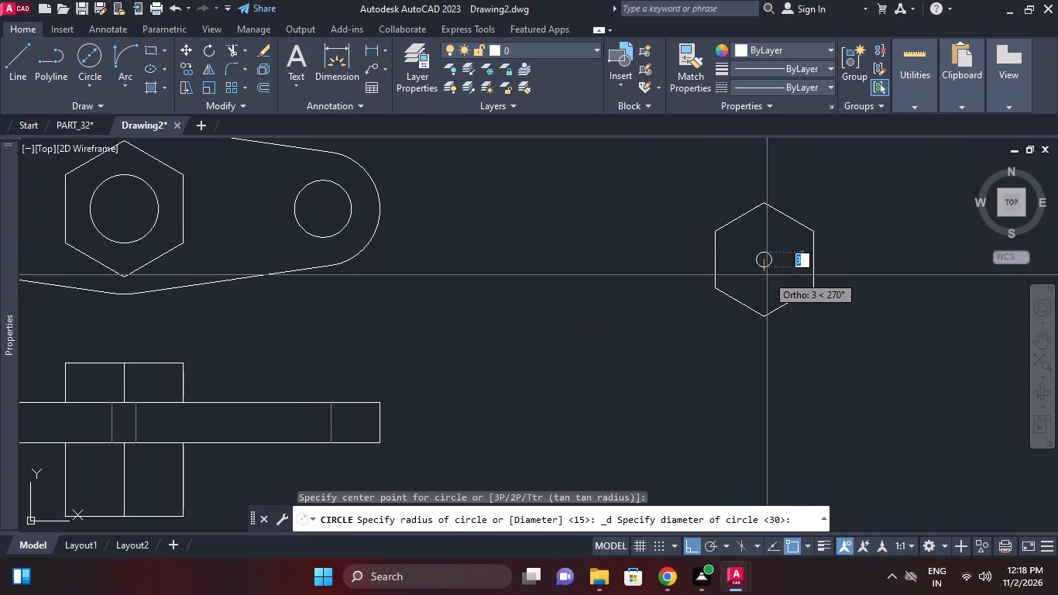
key(5)
key(Return)
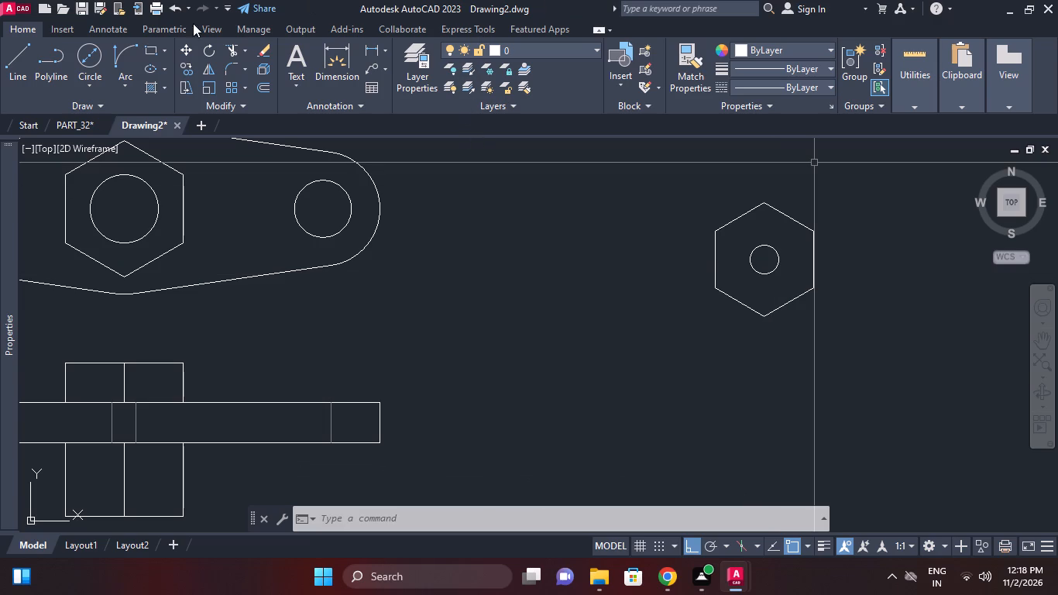
Draw two horizontal construction lines through the lowest and highest points of the 5 mm hole in the small hexagon.
click(81, 107)
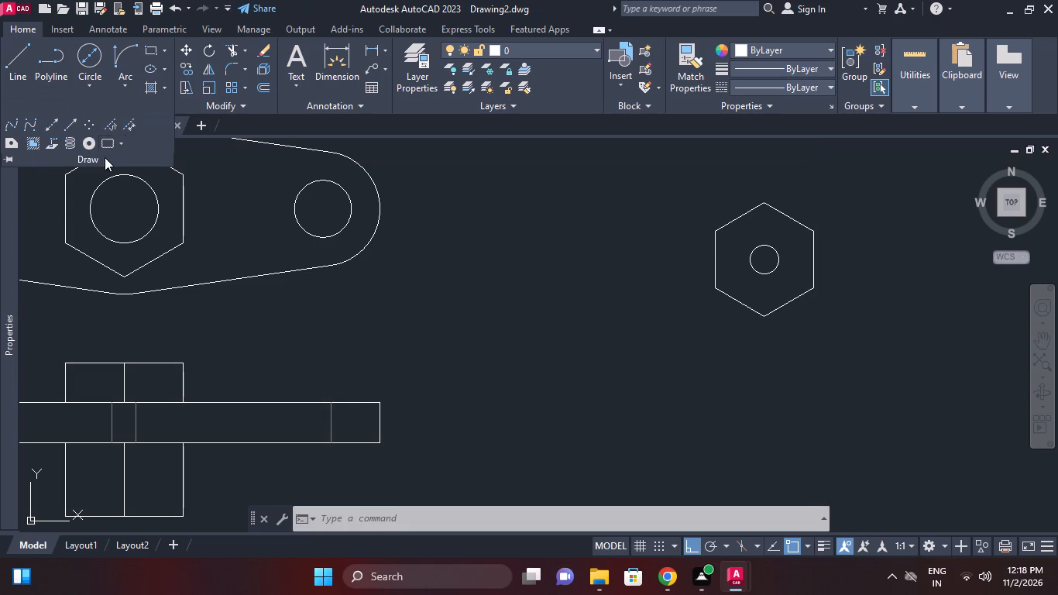
click(48, 125)
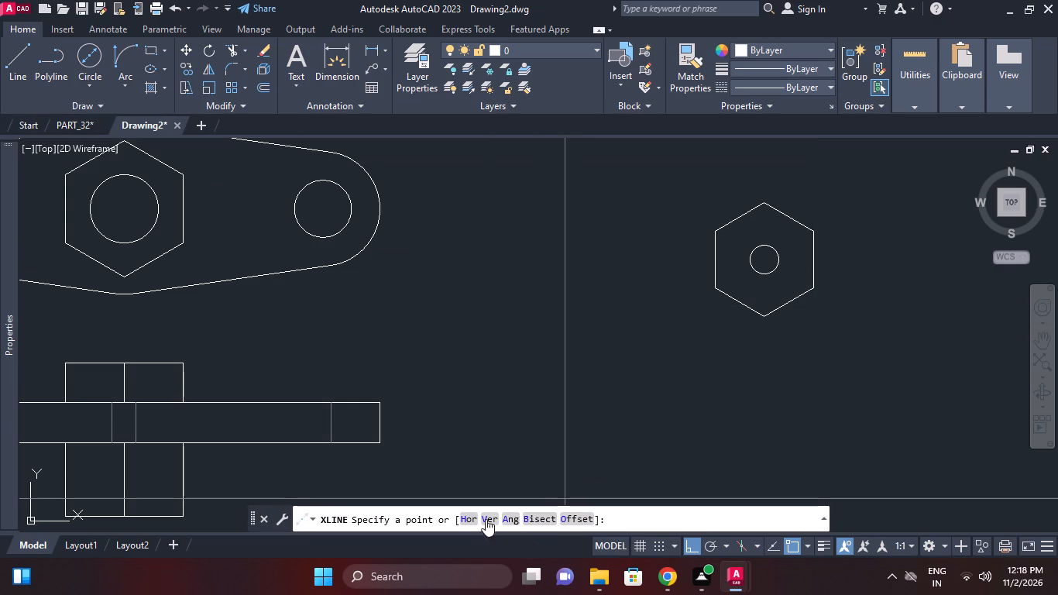
click(466, 511)
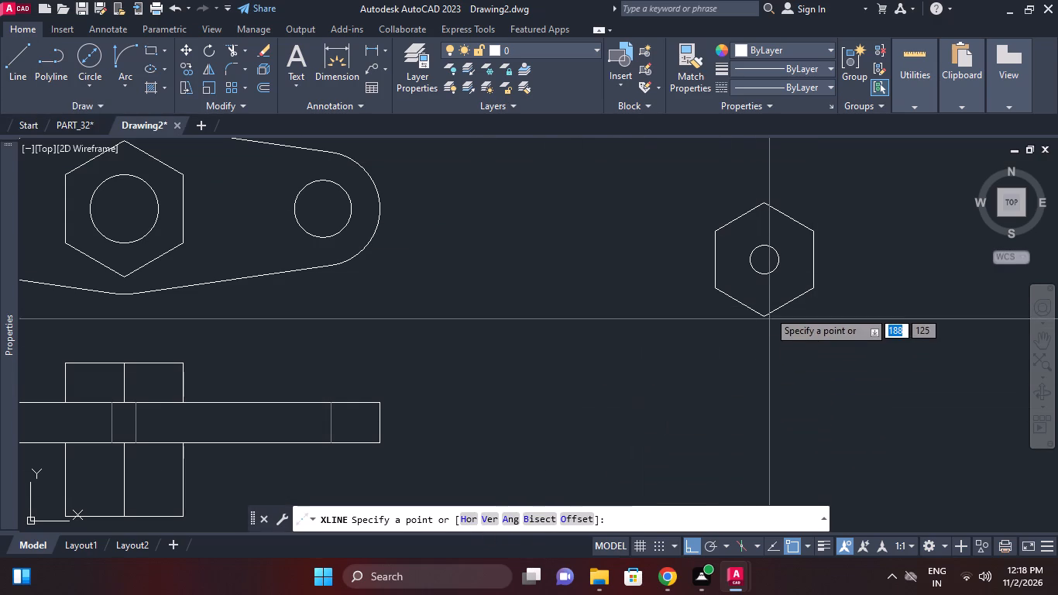
click(472, 517)
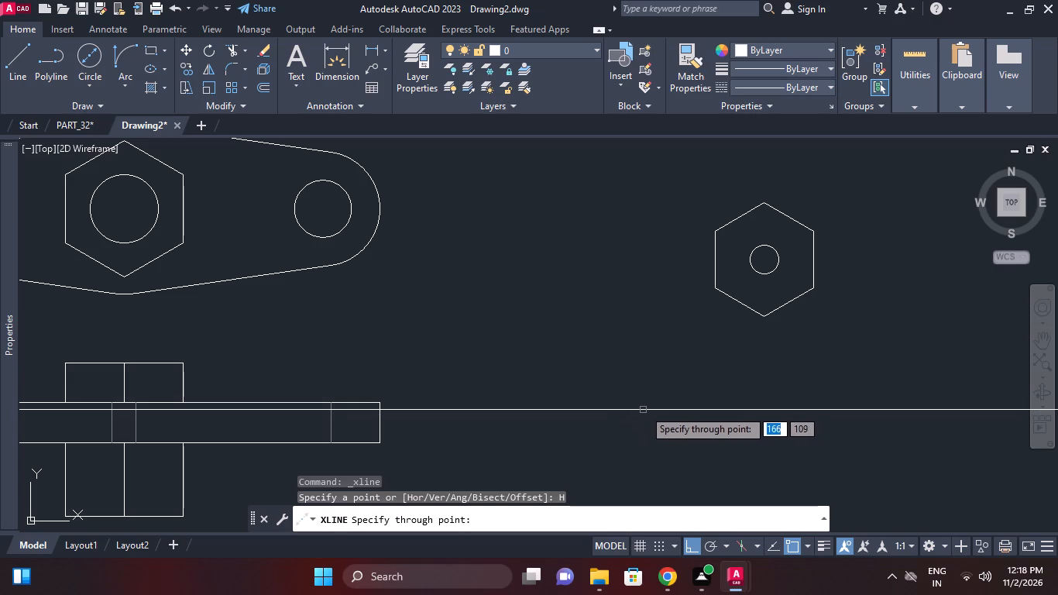
click(766, 279)
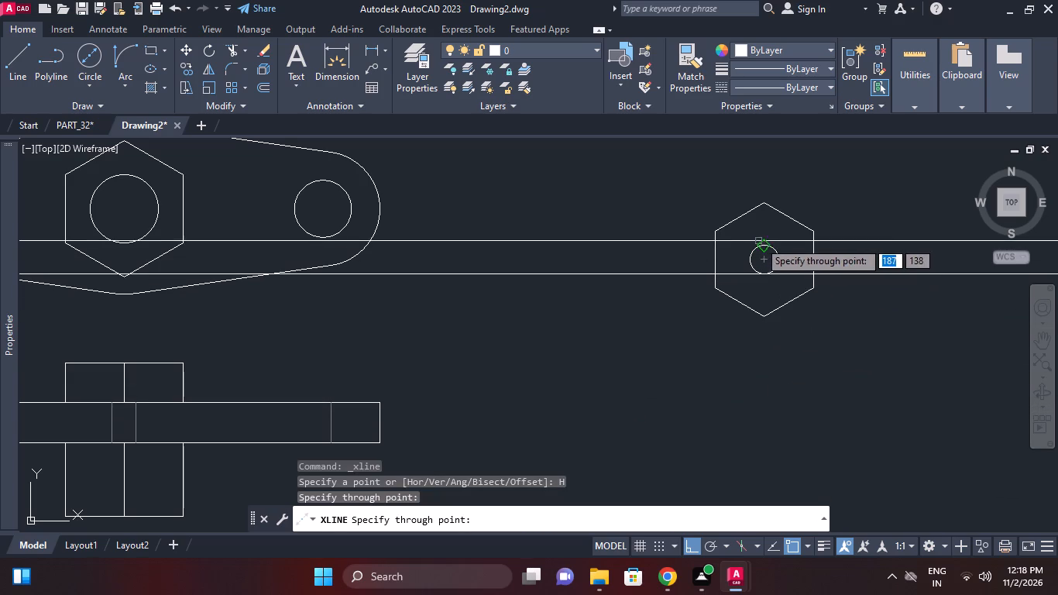
click(760, 241)
right_click(840, 191)
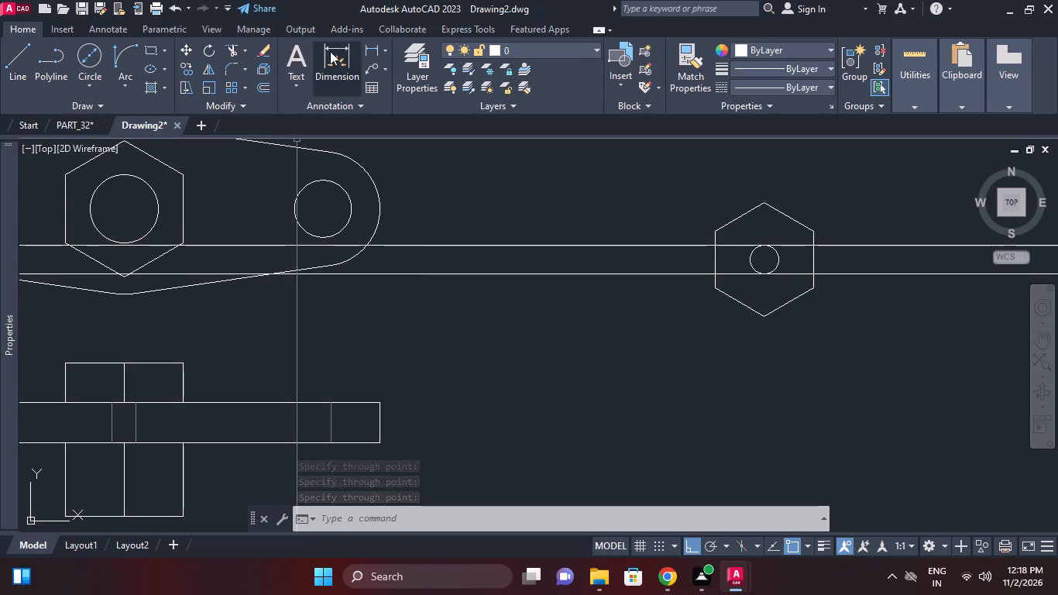
Trim both horizontal construction lines back to the vertical sides of the small hexagon.
click(230, 46)
right_click(476, 163)
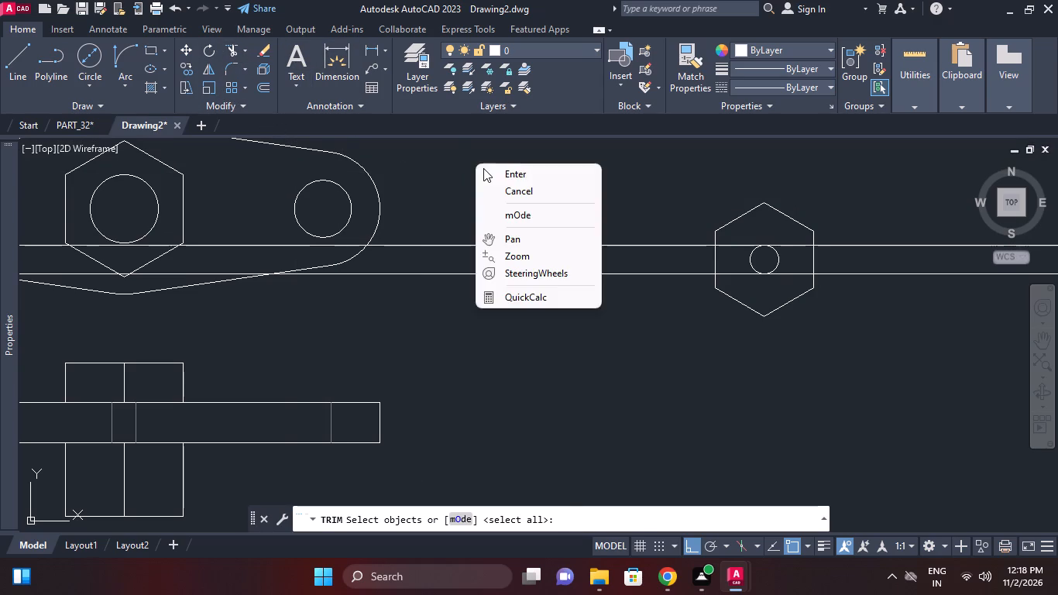
click(483, 168)
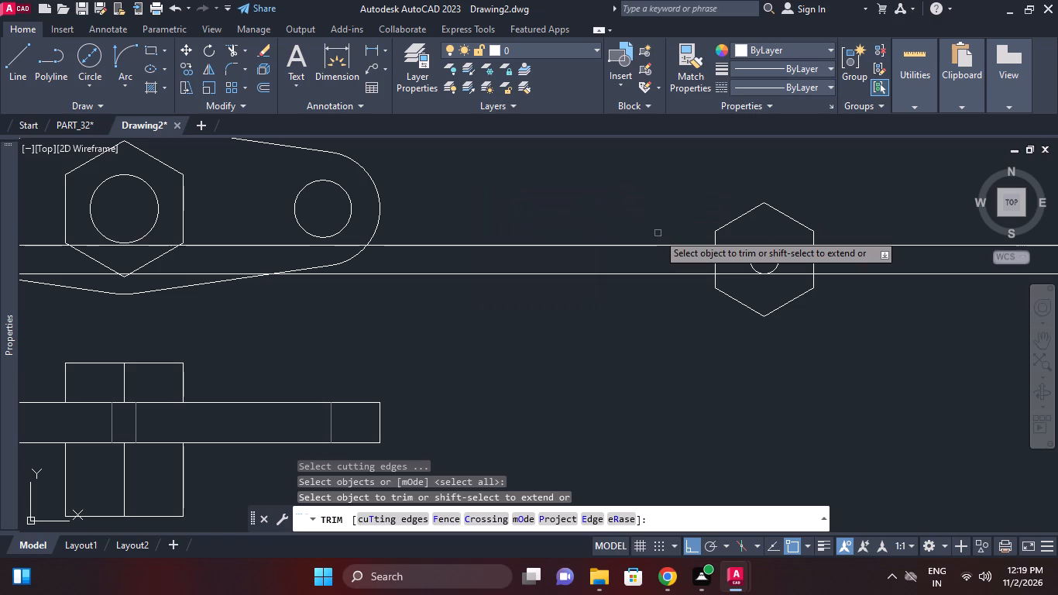
click(691, 246)
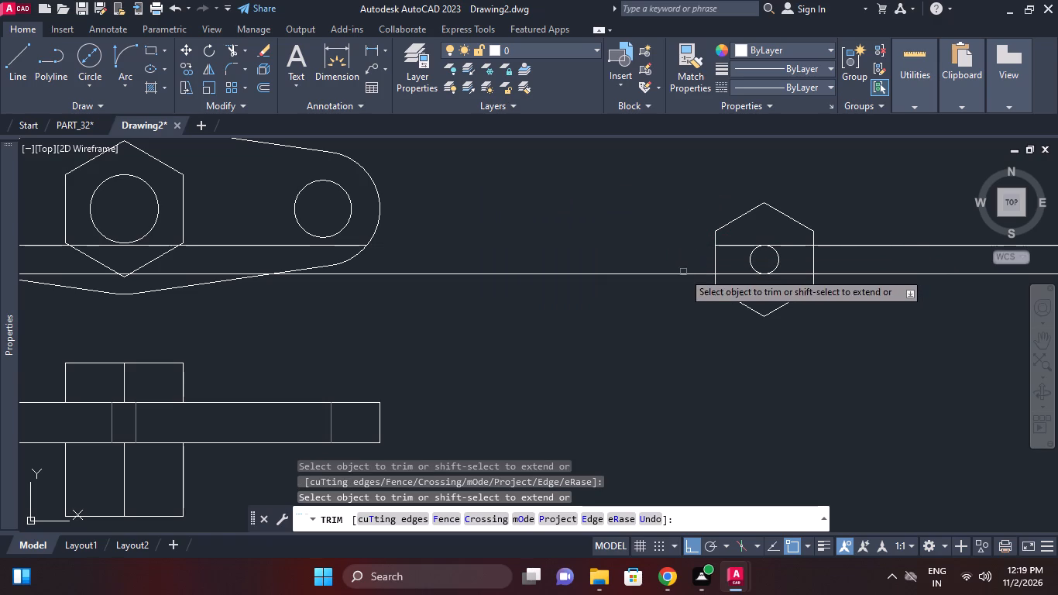
click(675, 272)
click(826, 275)
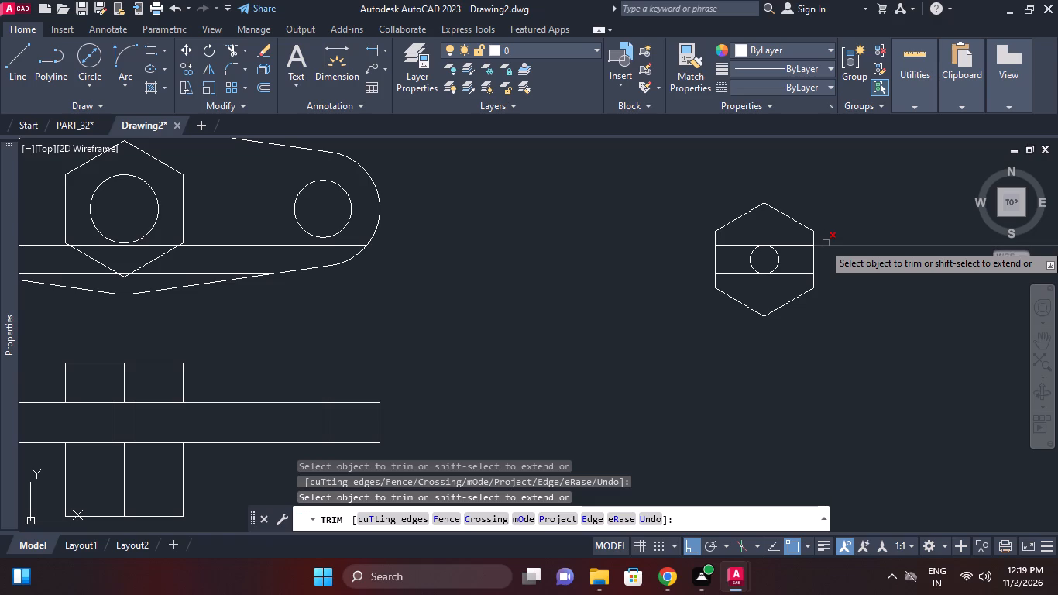
click(826, 243)
scroll(841, 194, down, 1)
right_click(672, 219)
click(696, 223)
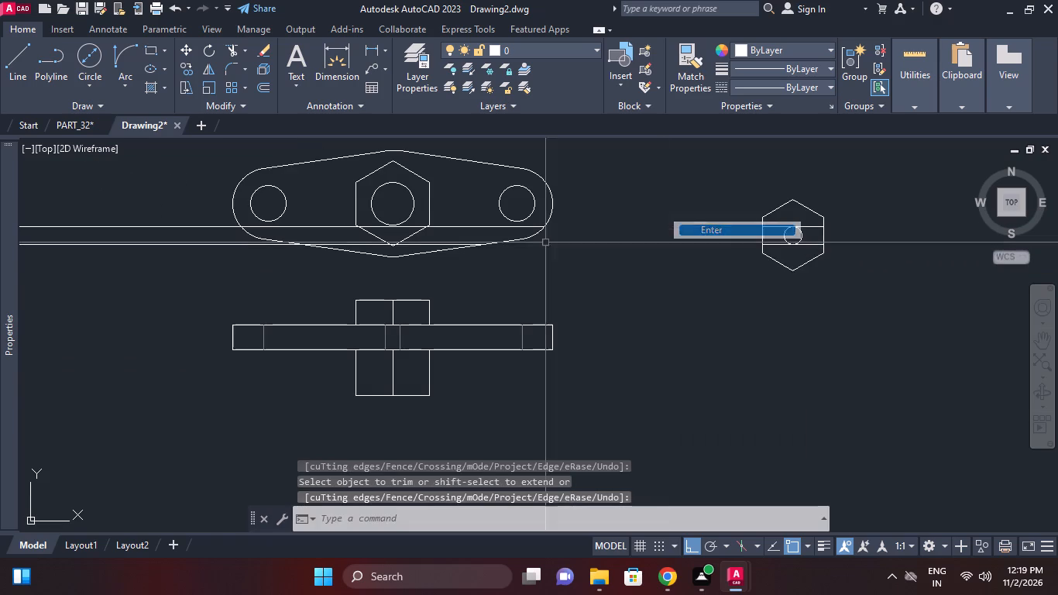
Erase the two leftover construction line pieces that run across the link plate.
scroll(449, 253, down, 1)
drag(275, 264, 270, 250)
click(226, 177)
right_click(226, 177)
click(277, 273)
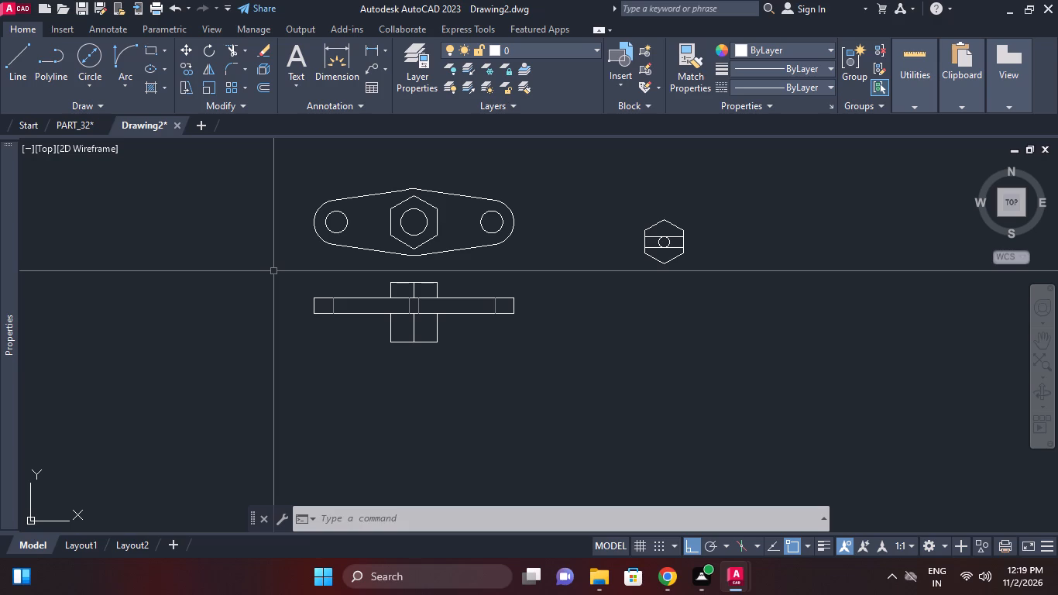
Draw horizontal projection lines rightward from the top and bottom corners of the small hexagon.
click(17, 52)
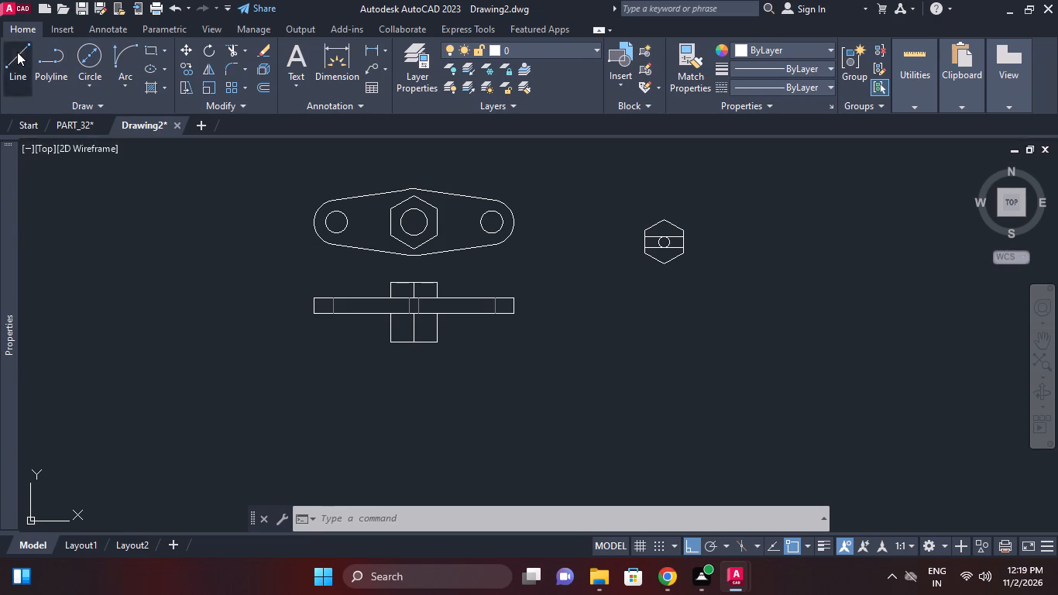
click(663, 219)
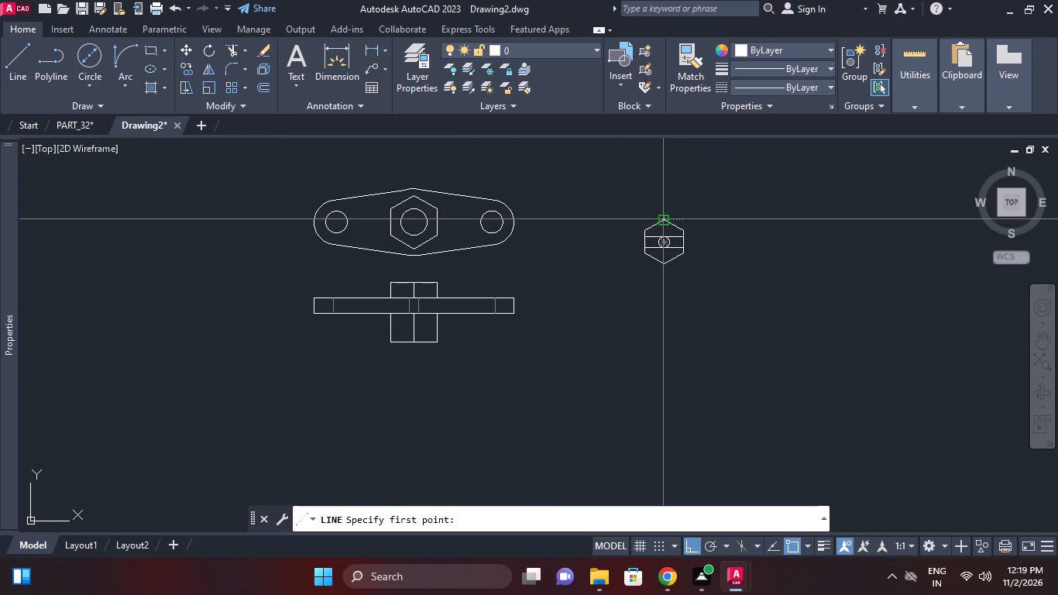
click(737, 218)
right_click(737, 218)
click(783, 221)
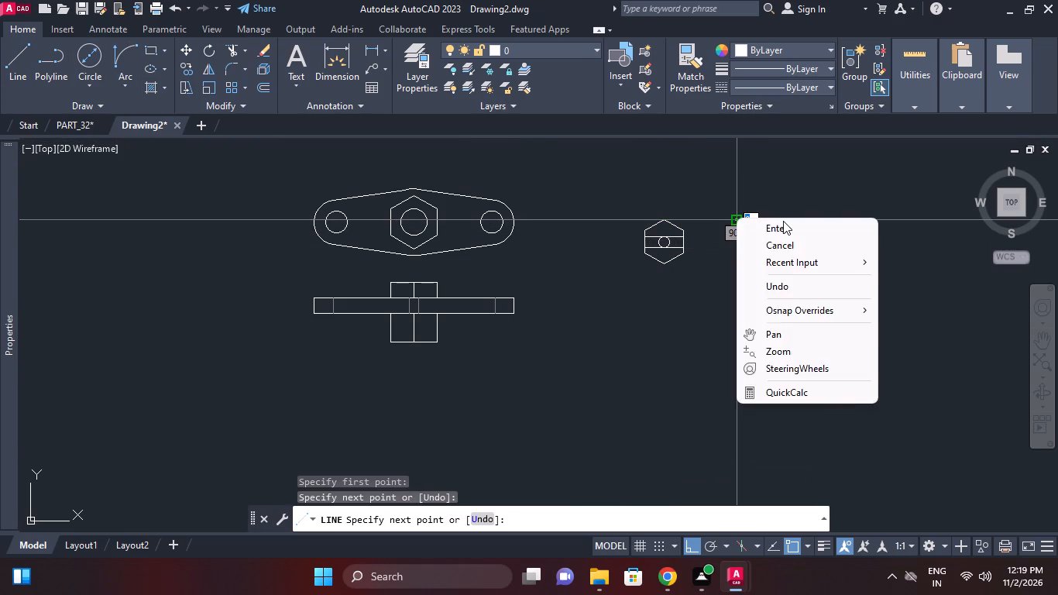
right_click(783, 221)
click(794, 226)
click(660, 265)
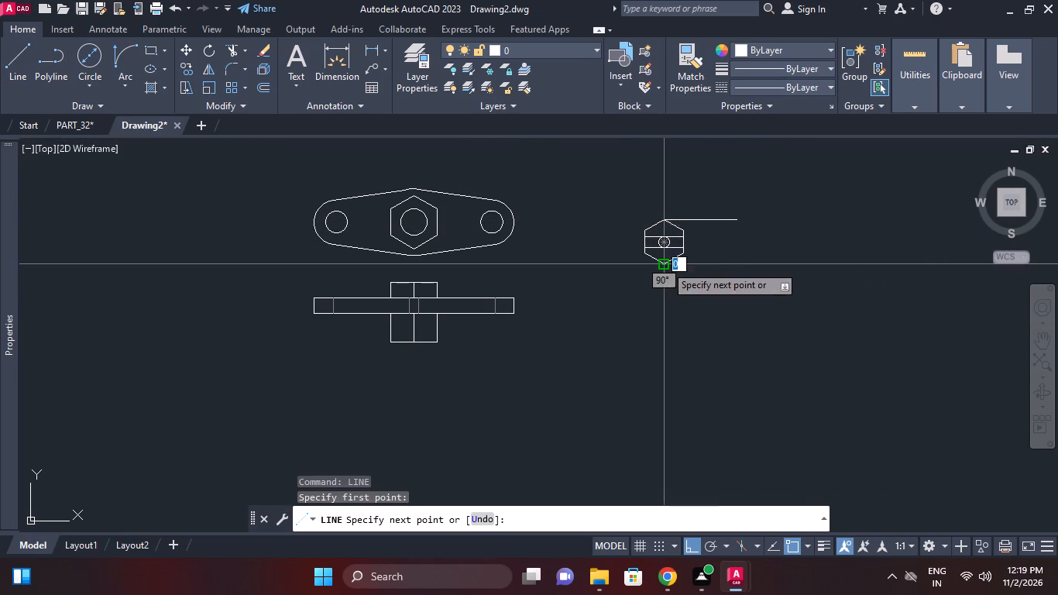
click(751, 257)
right_click(776, 233)
click(802, 240)
Draw a vertical line from the end of the upper projection line down to the lower projection line.
right_click(779, 209)
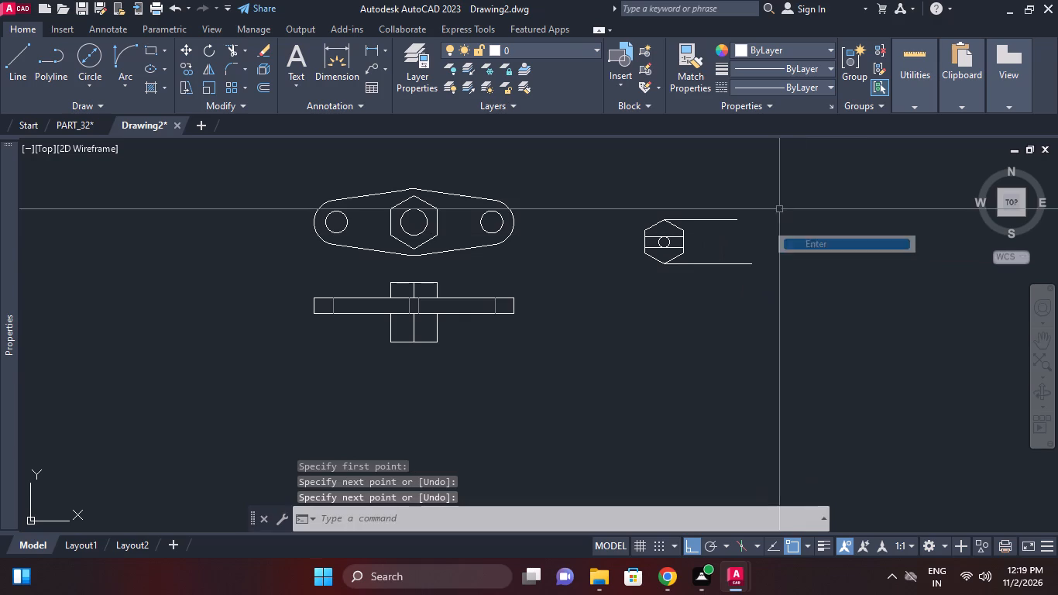
click(806, 220)
scroll(745, 215, up, 1)
click(733, 222)
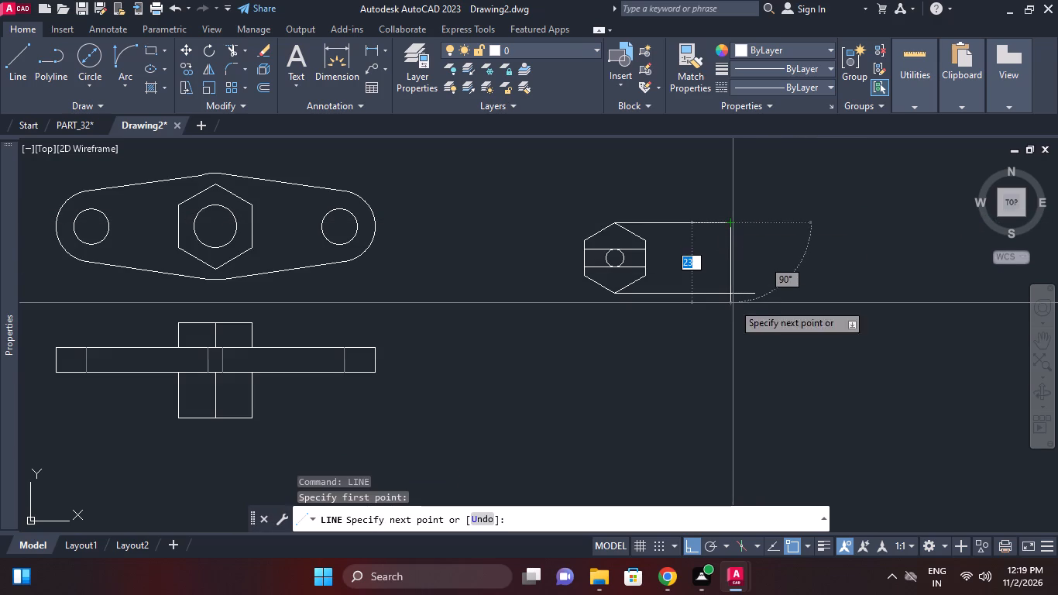
click(727, 293)
right_click(751, 259)
click(787, 275)
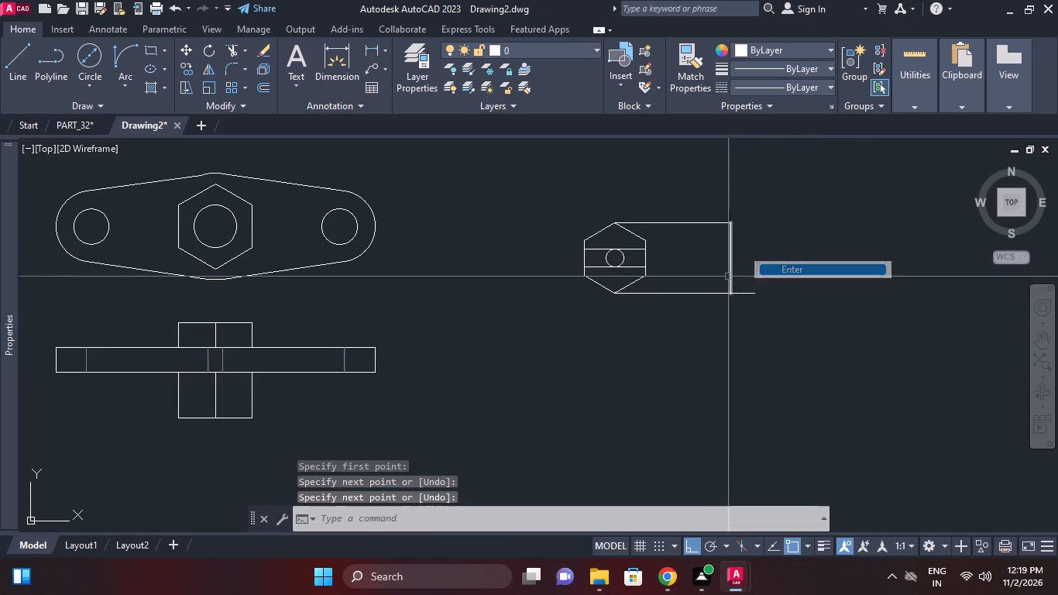
Erase the two horizontal projection lines, keeping the vertical line beside the small hexagon.
click(695, 297)
click(687, 284)
click(687, 252)
click(675, 220)
right_click(672, 225)
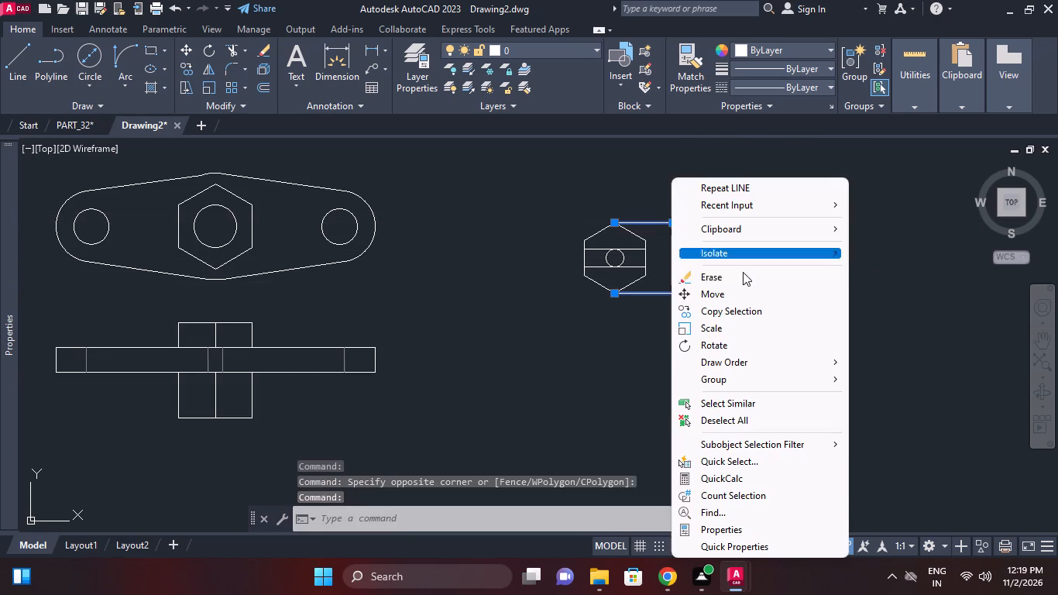
click(737, 279)
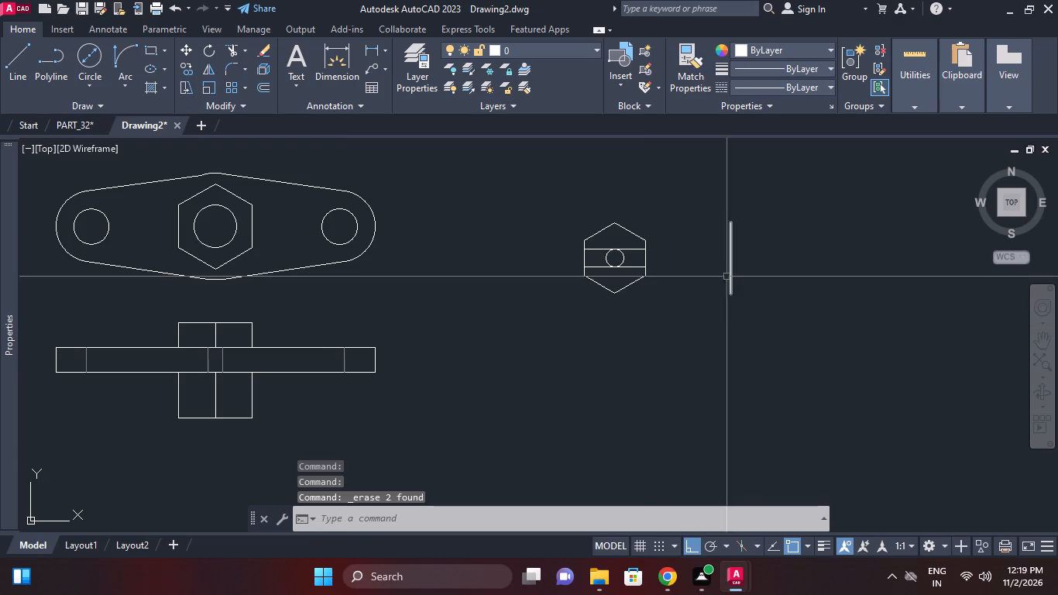
Draw 5 mm horizontal lines rightward from the top and bottom ends of the vertical line.
click(20, 57)
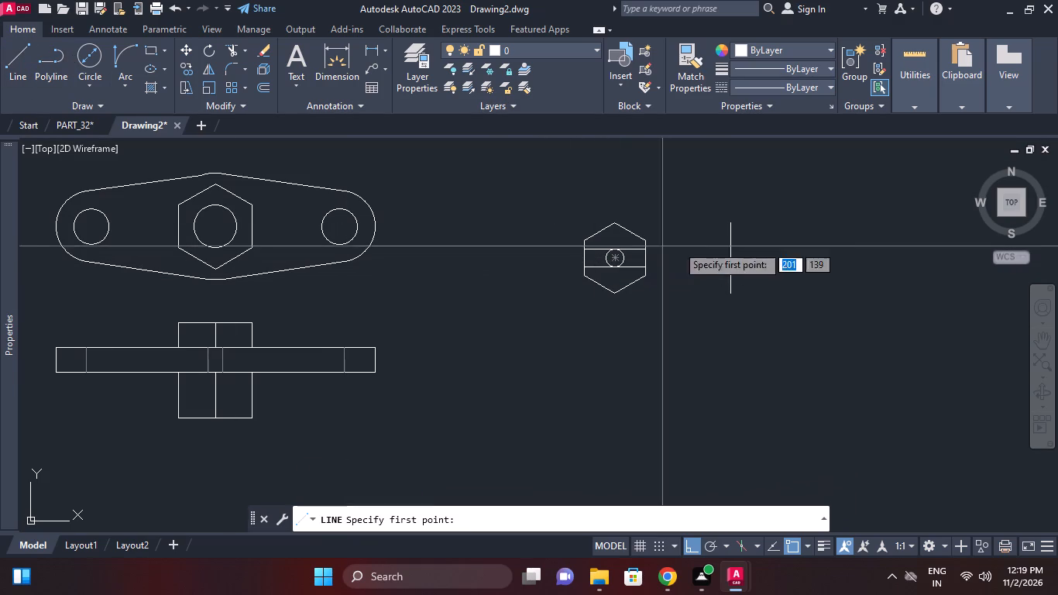
click(729, 225)
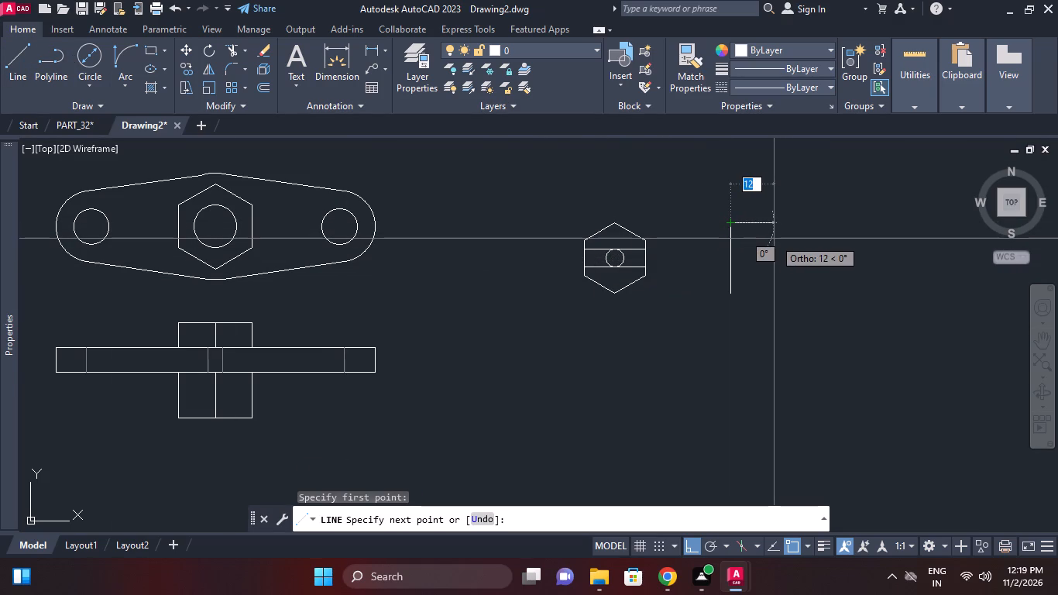
key(5)
key(Return)
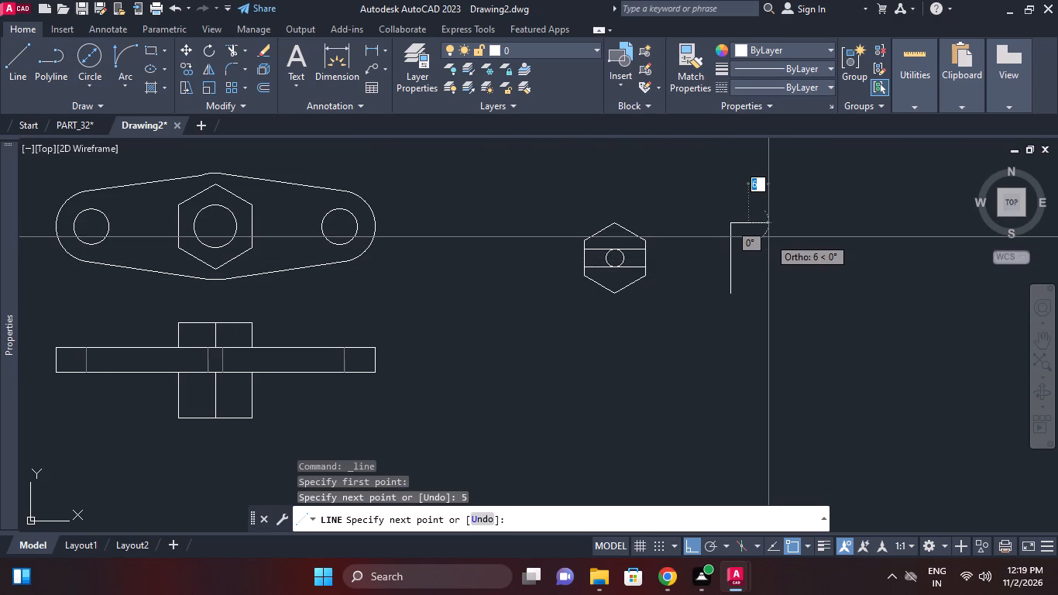
right_click(854, 212)
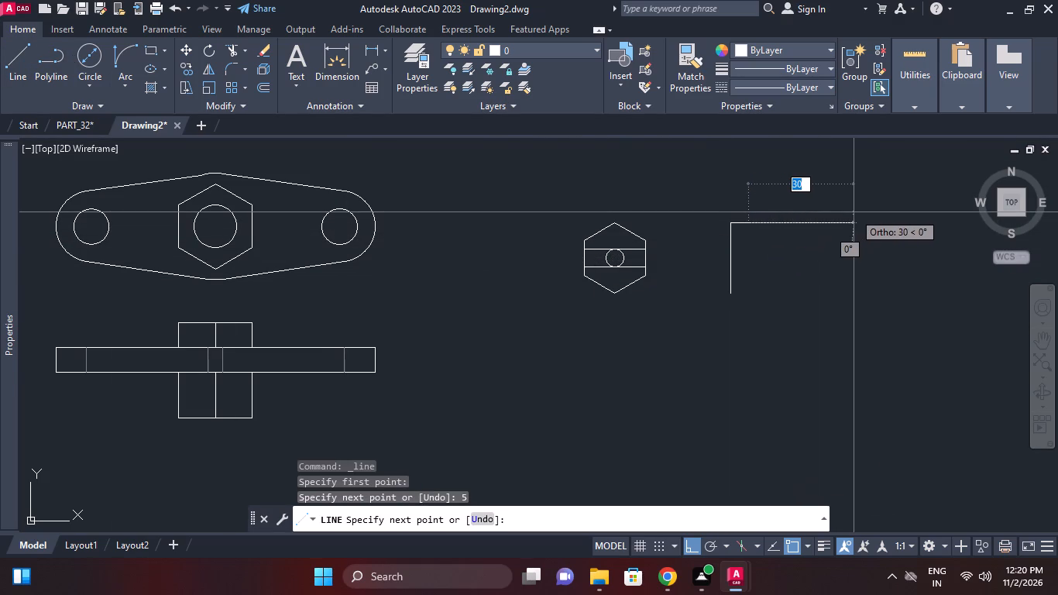
click(891, 222)
right_click(830, 223)
click(878, 229)
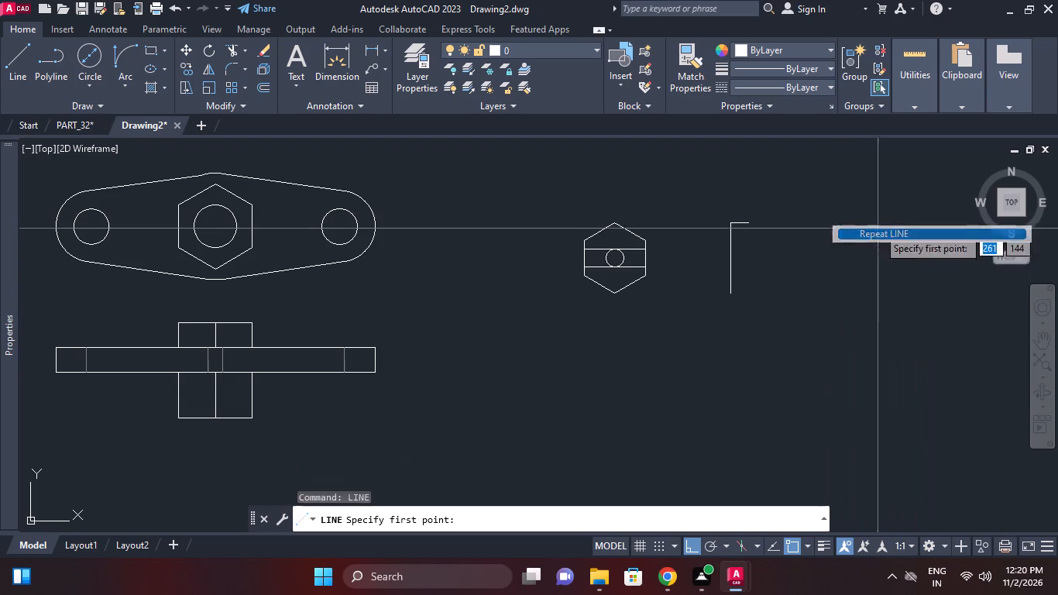
click(729, 296)
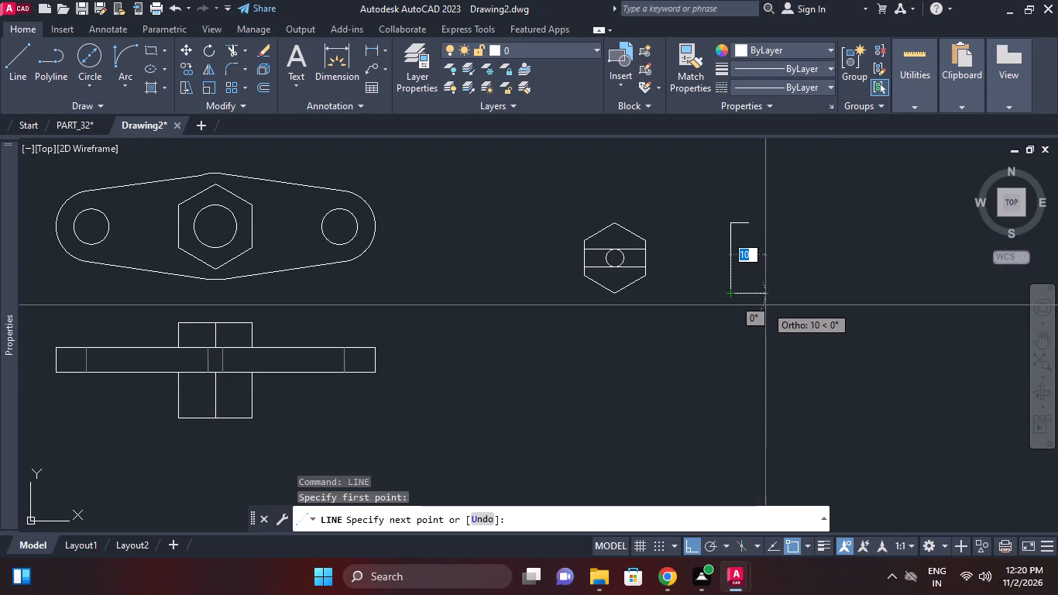
key(5)
key(Return)
key(Return)
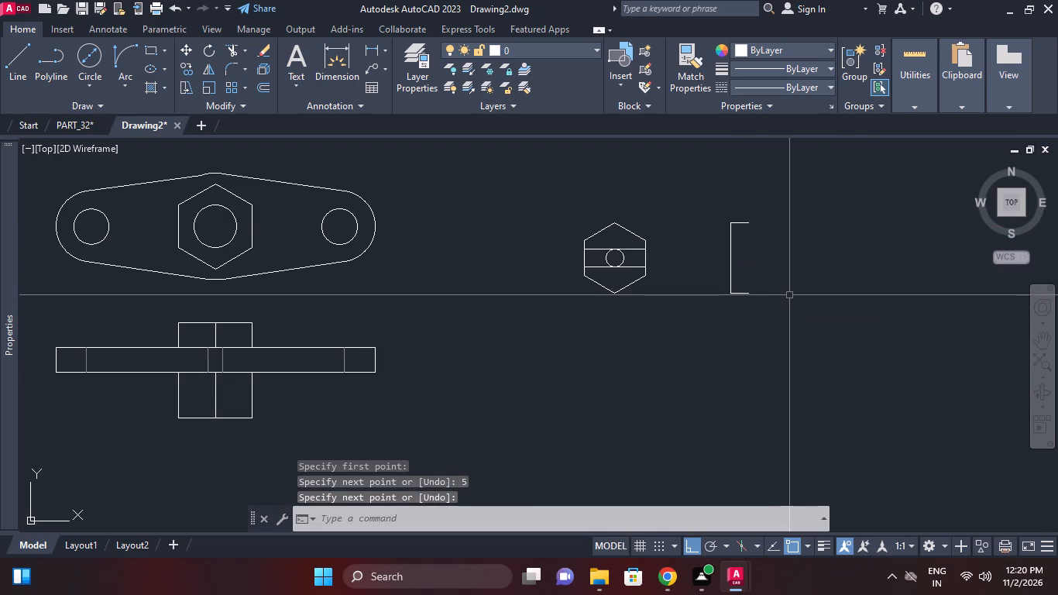
Draw a horizontal construction line through the midpoint of the vertical line beside the small hexagon.
click(81, 108)
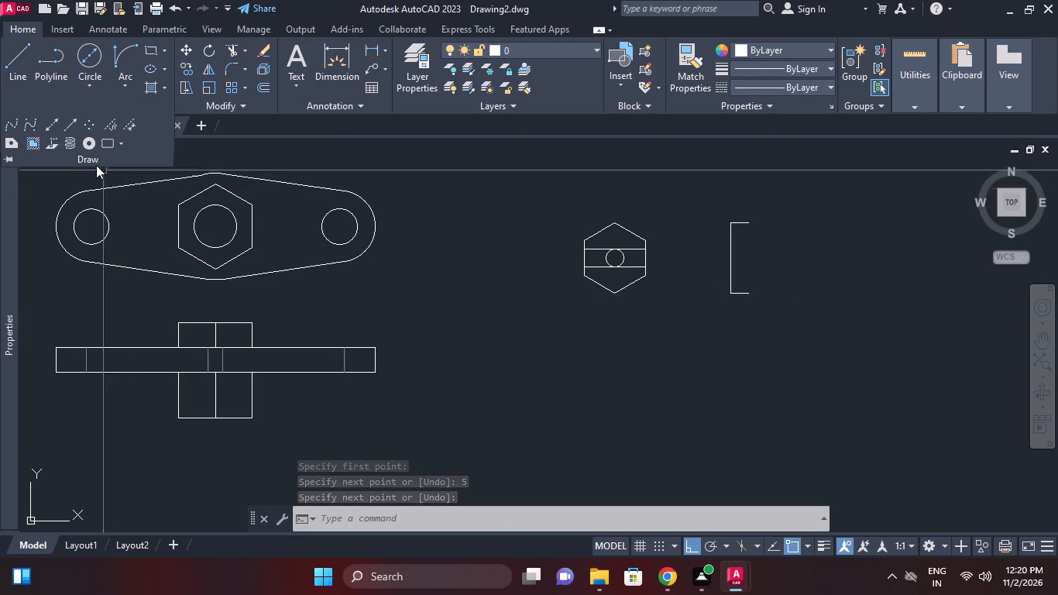
click(50, 130)
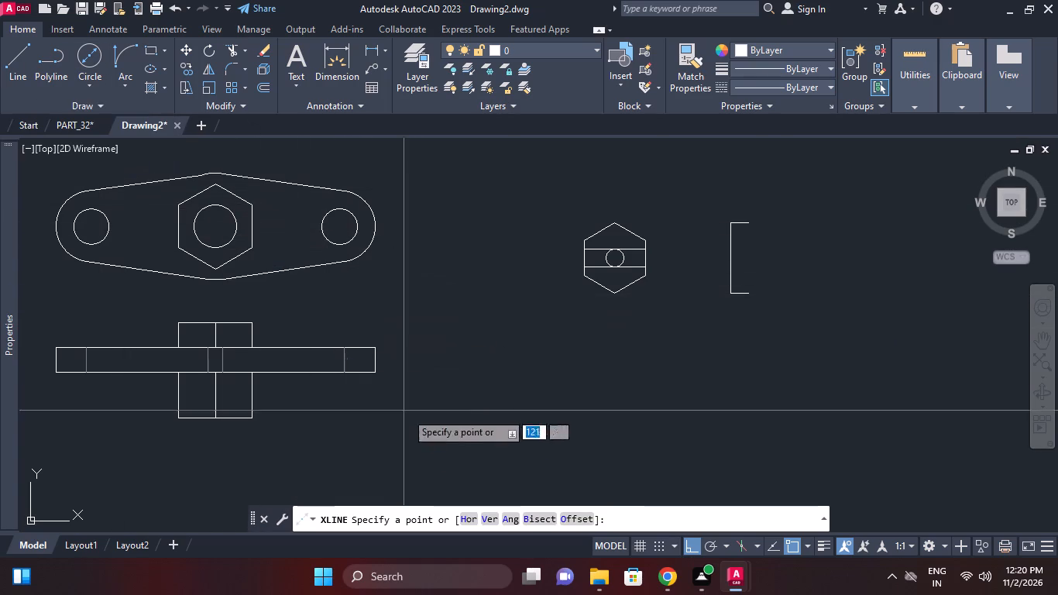
click(469, 516)
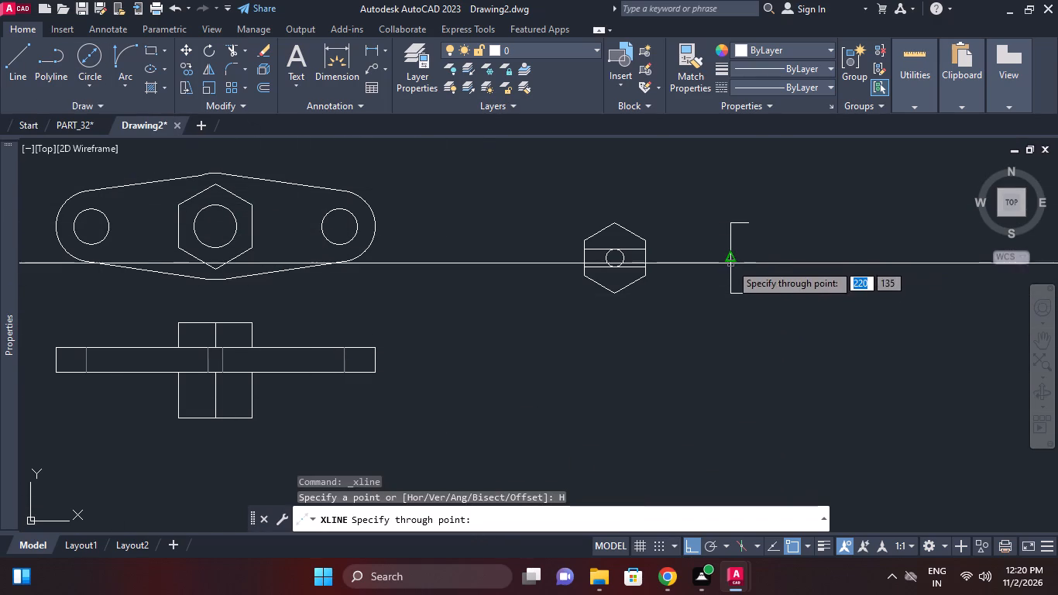
click(731, 257)
right_click(789, 236)
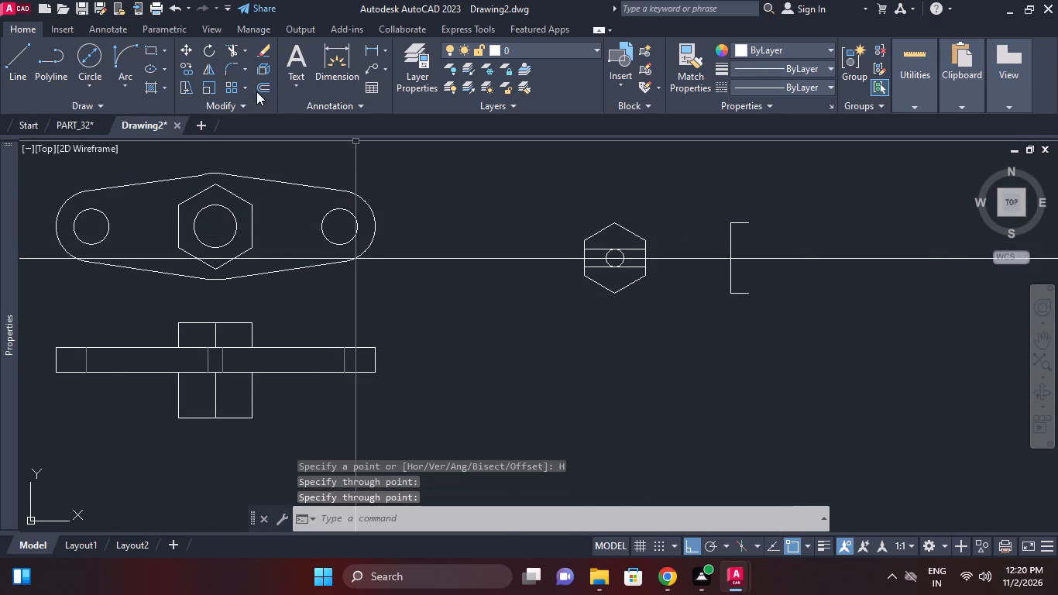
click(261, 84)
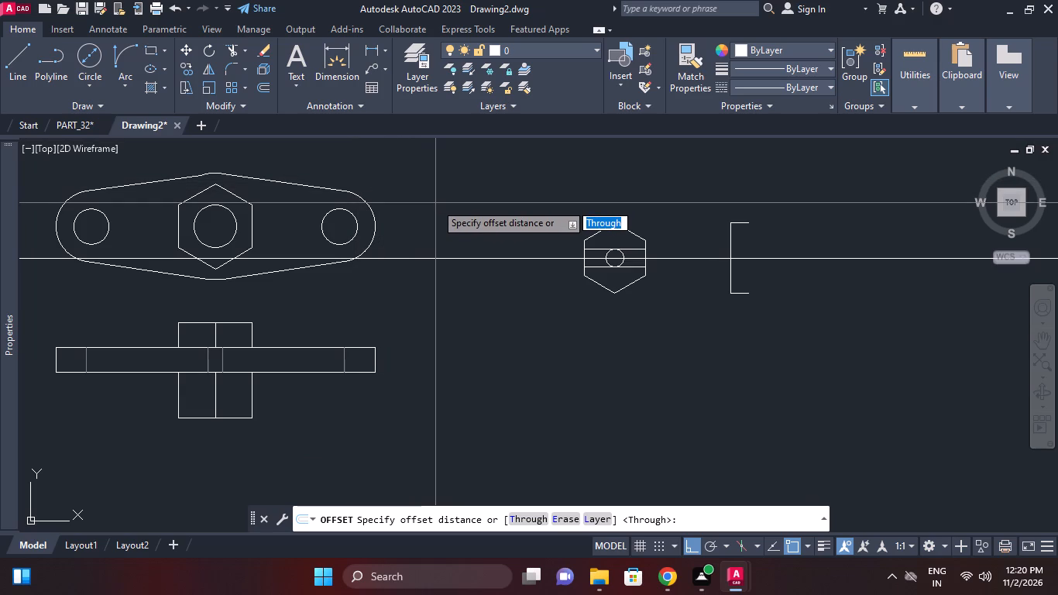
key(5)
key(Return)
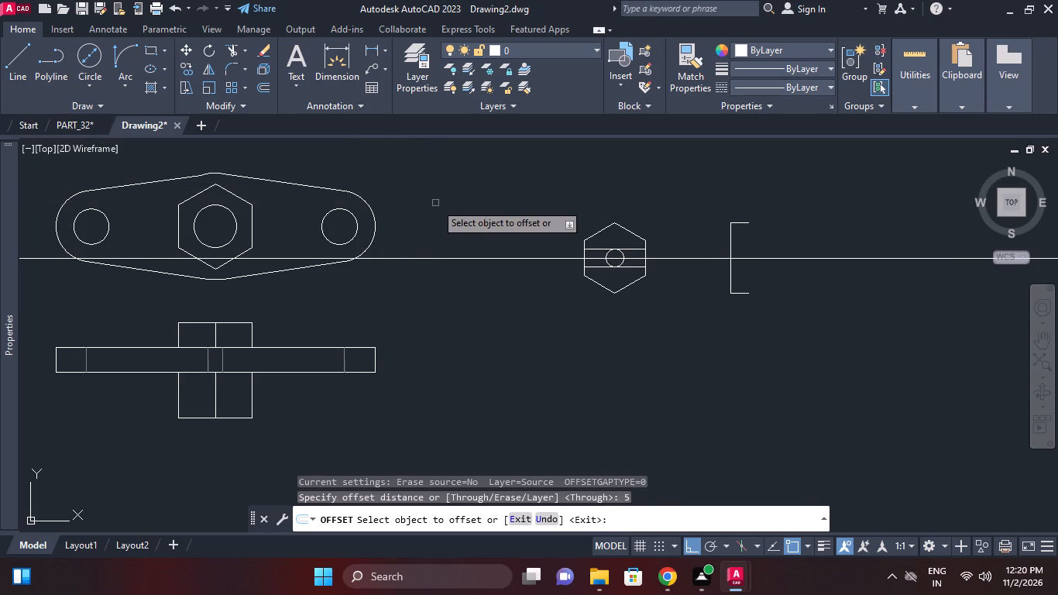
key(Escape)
Offset the horizontal construction line through the small part's centre by 6 mm, once below and once above.
key(o)
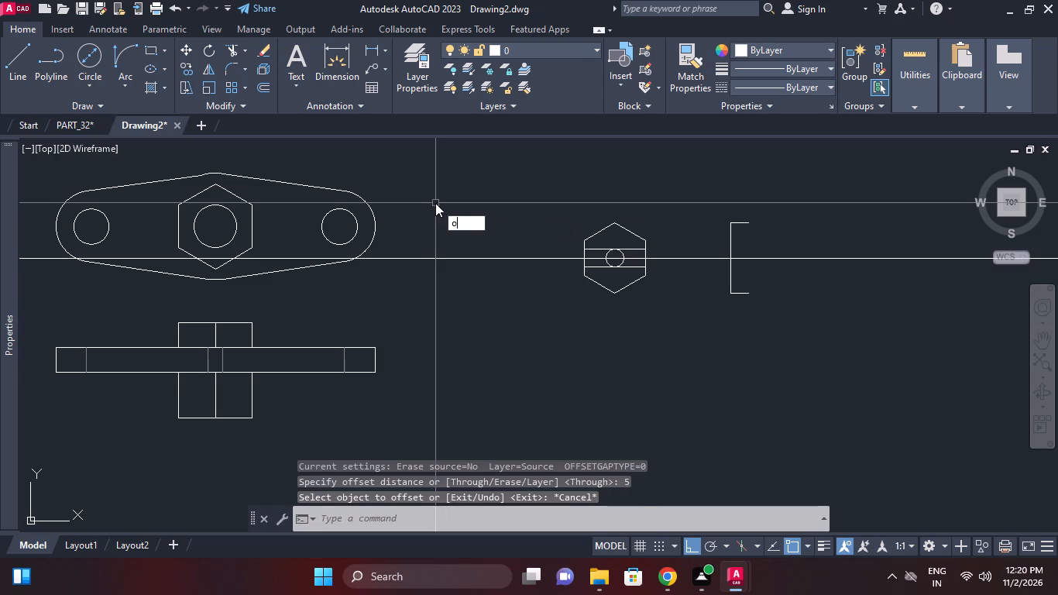
key(Return)
key(6)
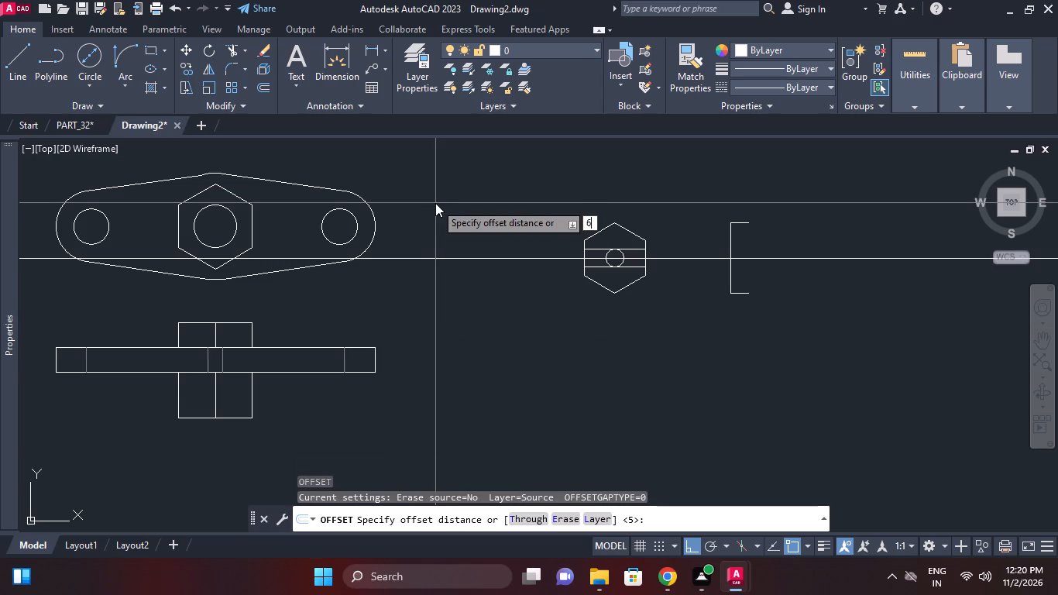
key(Return)
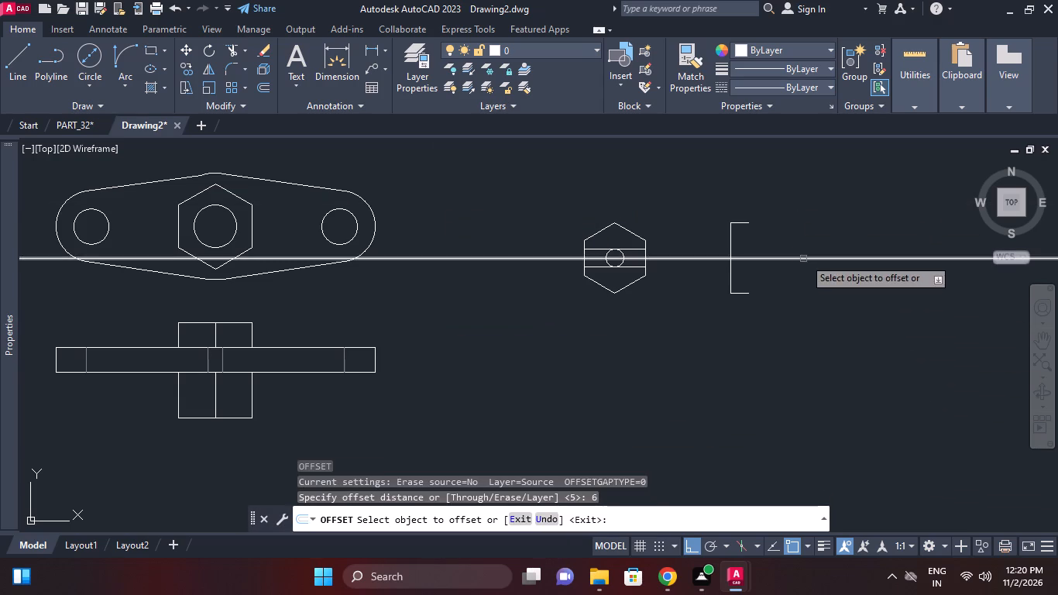
click(804, 258)
click(804, 270)
click(800, 257)
click(800, 232)
right_click(800, 229)
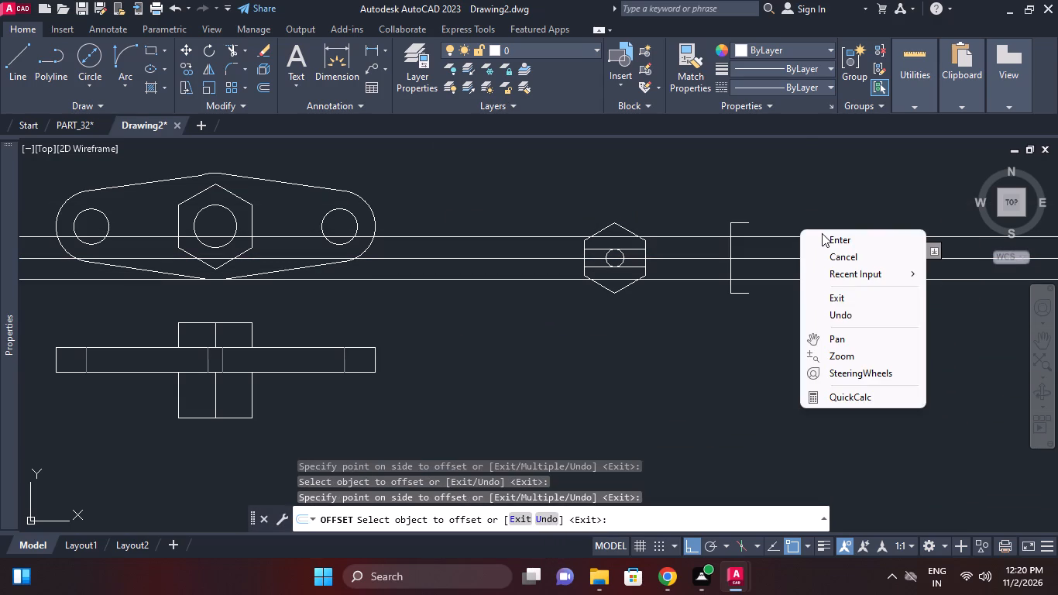
click(822, 233)
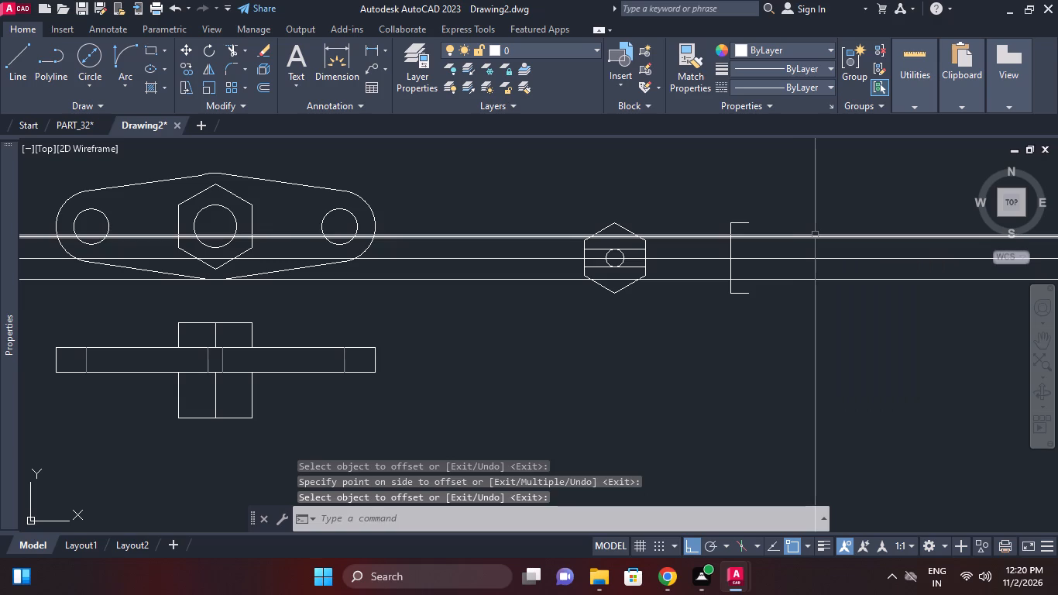
Draw a vertical line joining the free ends of the two 5 mm horizontal lines to close the flange rectangle.
click(18, 48)
scroll(764, 353, up, 1)
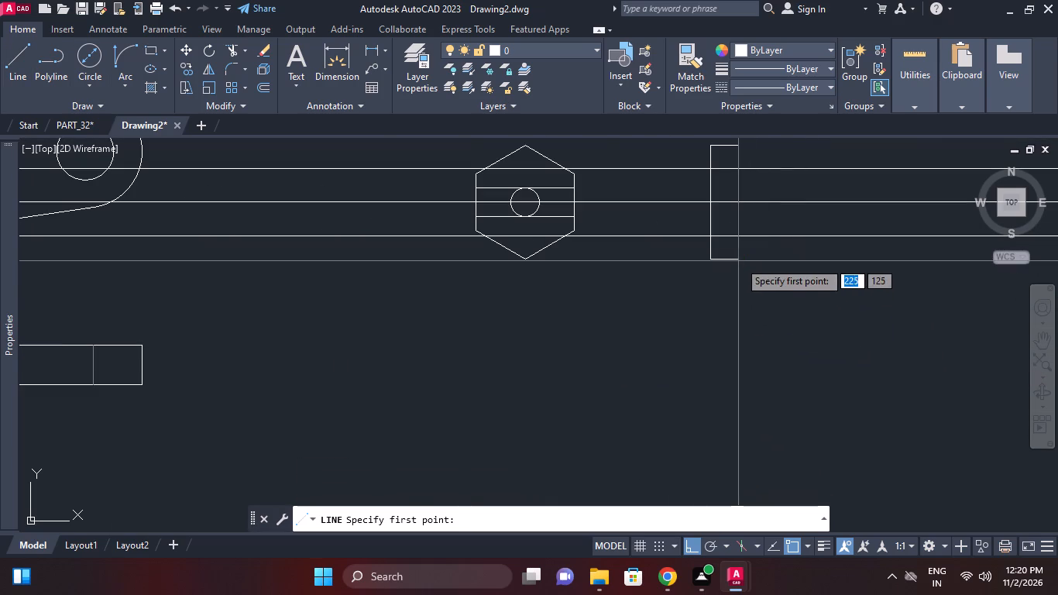
click(740, 259)
click(739, 142)
right_click(785, 151)
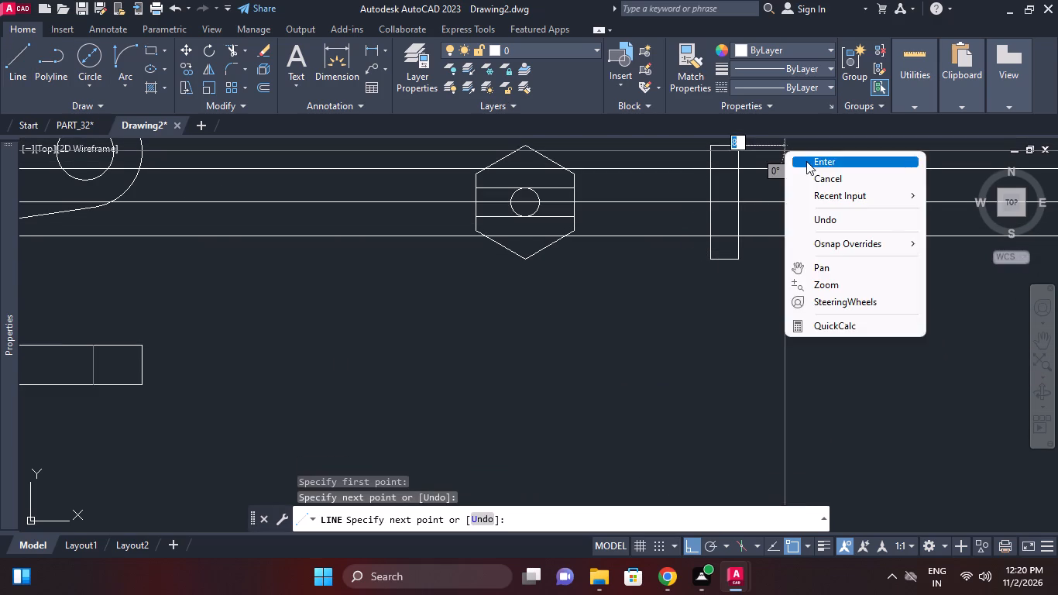
click(806, 161)
Trim the two offset lines inside the flange rectangle and the flange's far vertical edge between them.
click(237, 50)
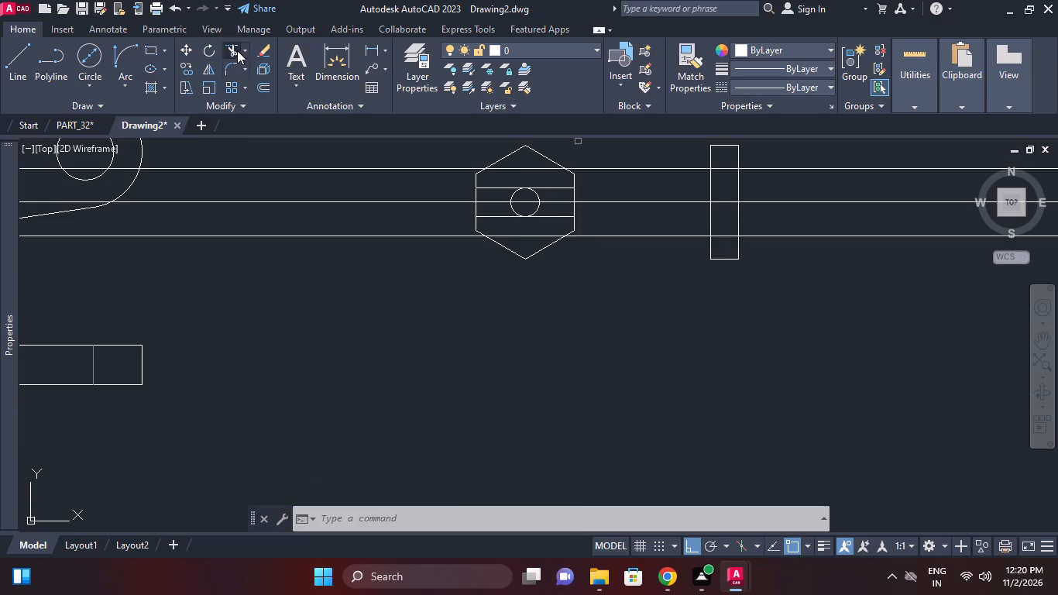
right_click(301, 247)
click(331, 251)
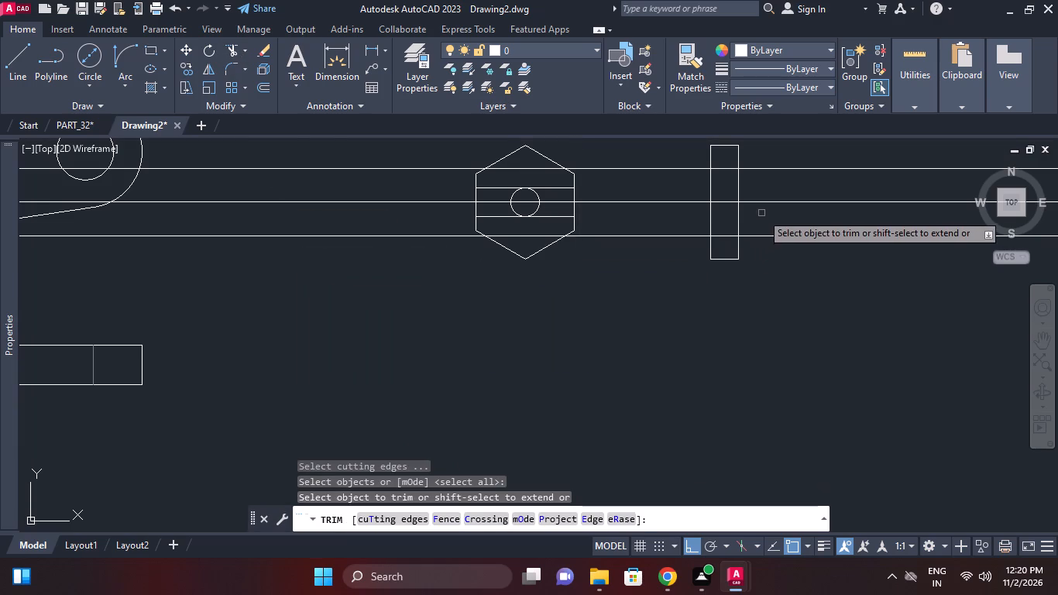
middle_drag(772, 185, 768, 214)
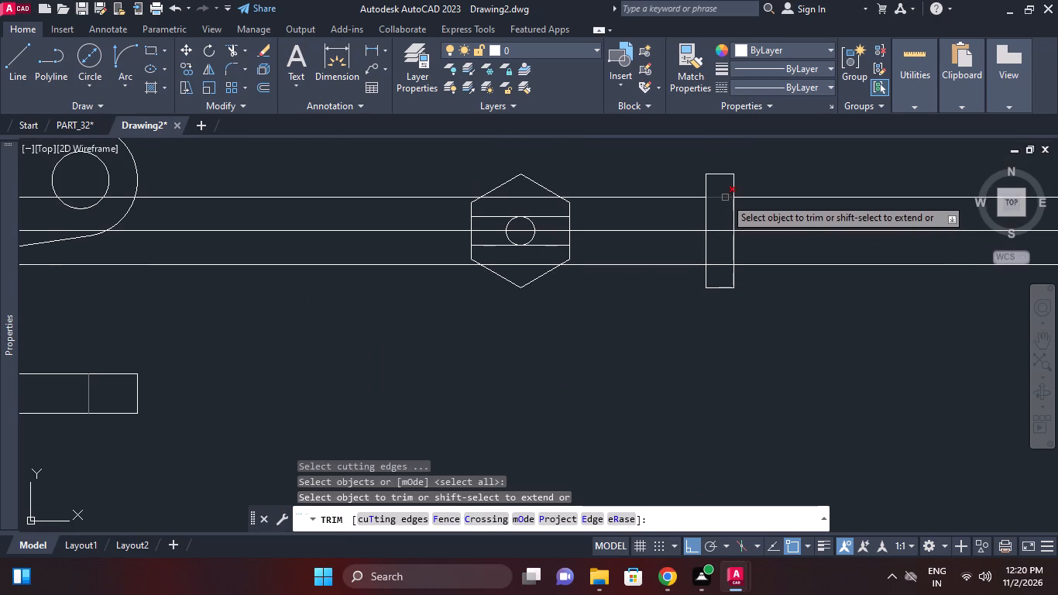
click(725, 198)
click(734, 205)
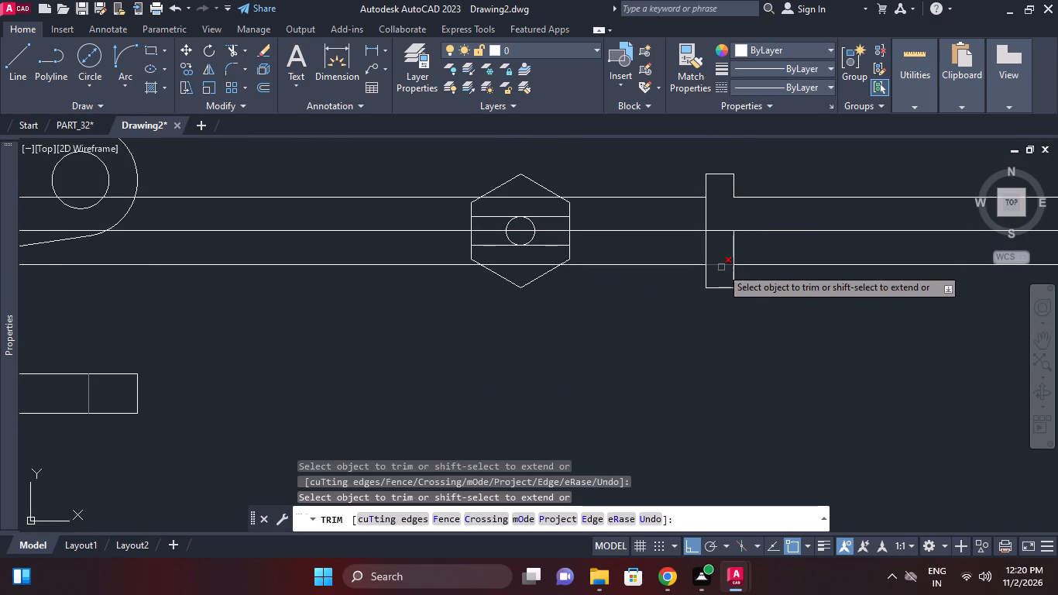
click(721, 267)
click(735, 253)
middle_drag(752, 297, 691, 308)
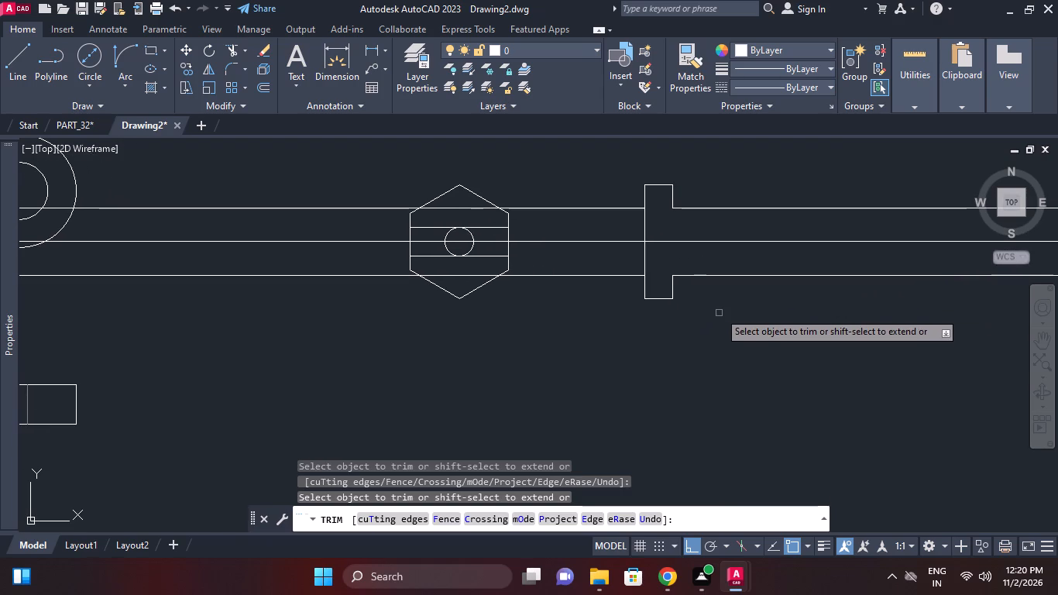
right_click(710, 297)
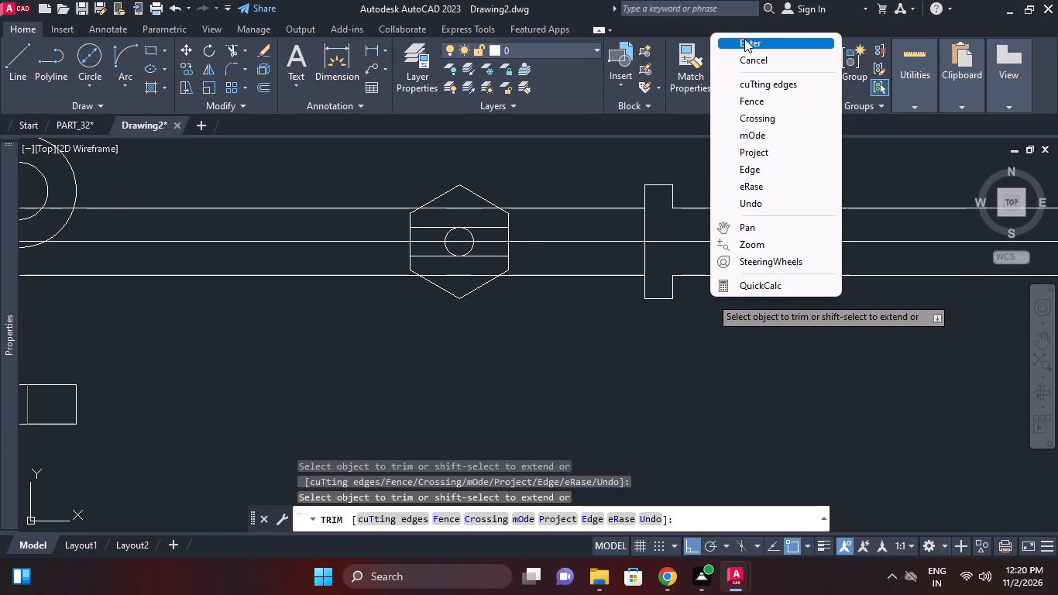
click(744, 39)
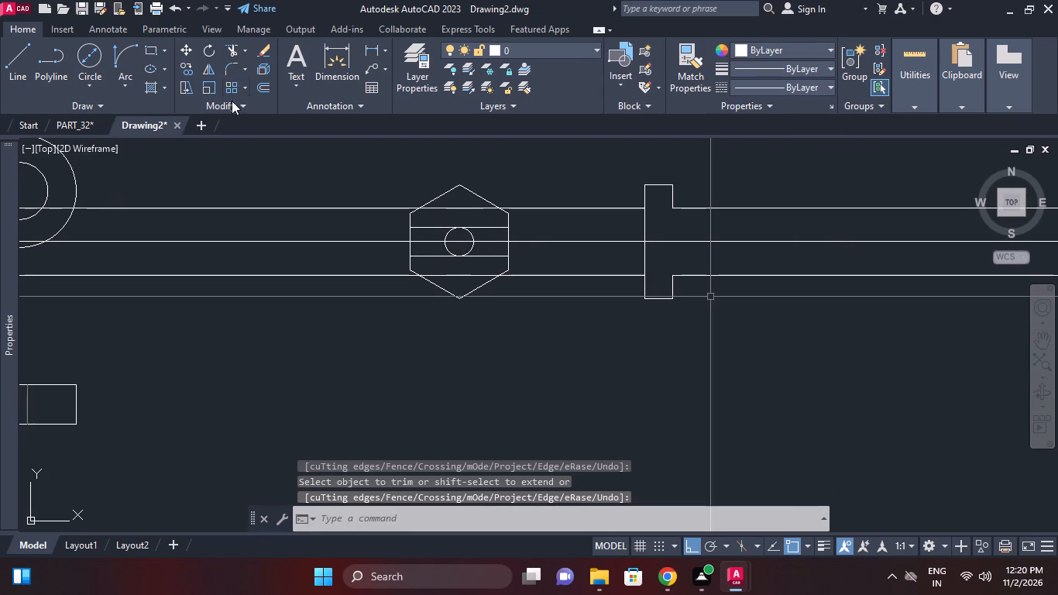
Offset the flange's short lower vertical edge 11 mm outward, away from the hexagon.
click(259, 92)
text(11)
key(Return)
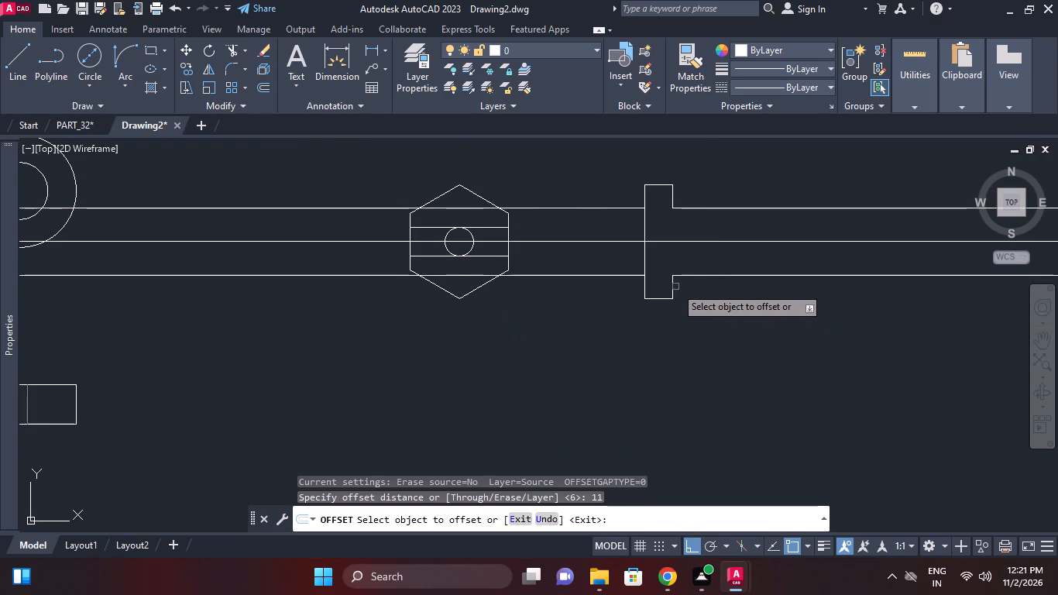
click(675, 285)
click(745, 292)
right_click(815, 293)
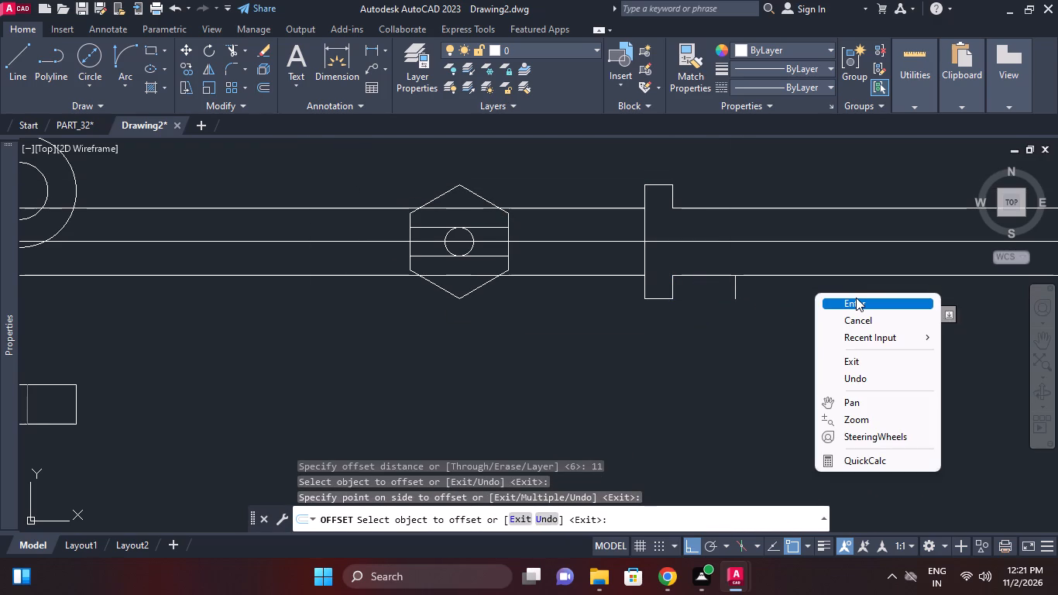
click(856, 297)
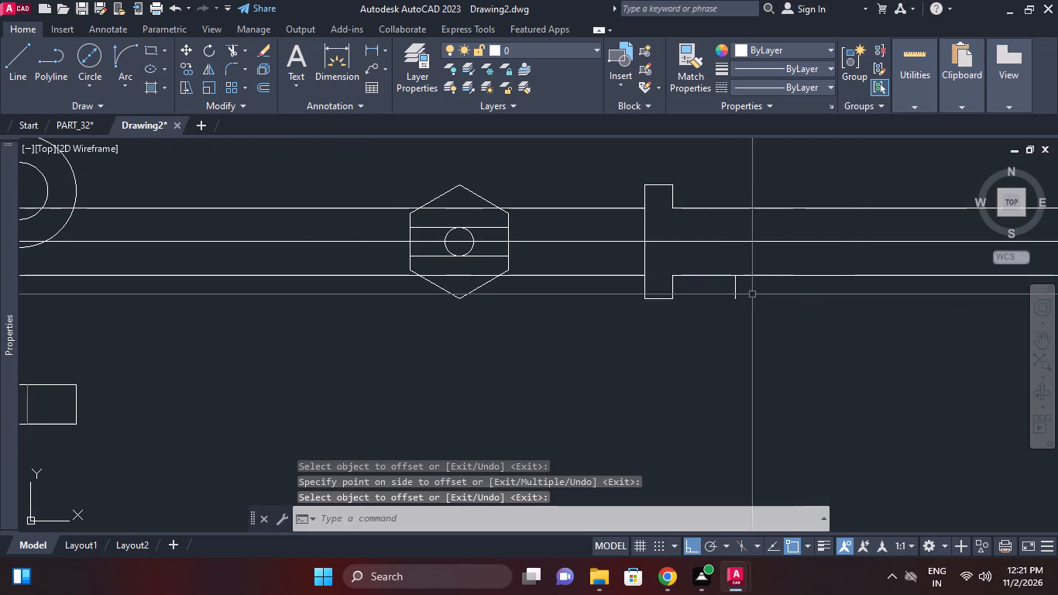
Stretch the upper end of the offset vertical line straight up past the upper horizontal line.
click(735, 286)
click(734, 277)
click(738, 175)
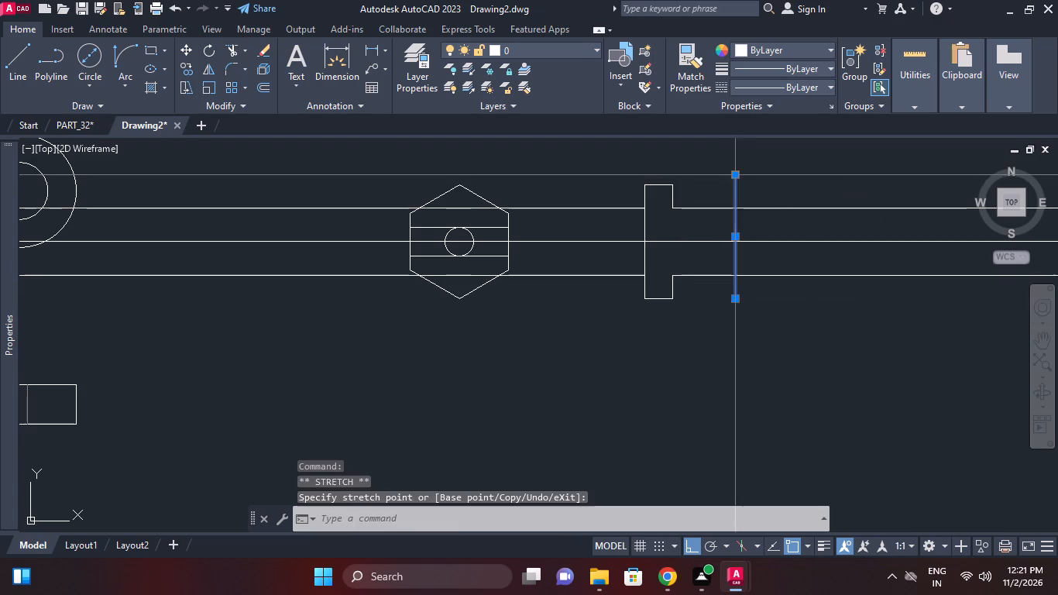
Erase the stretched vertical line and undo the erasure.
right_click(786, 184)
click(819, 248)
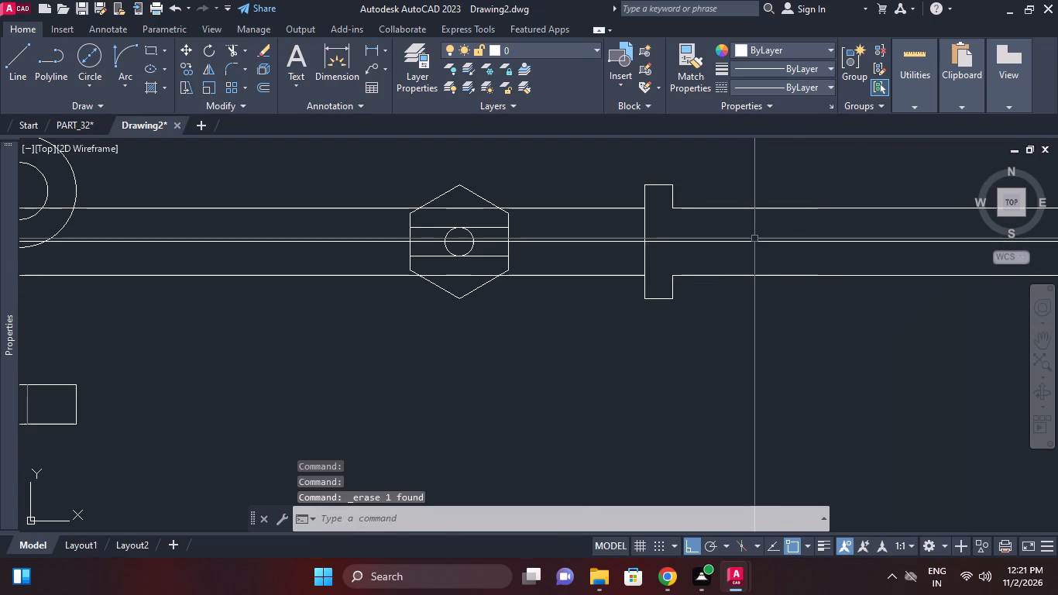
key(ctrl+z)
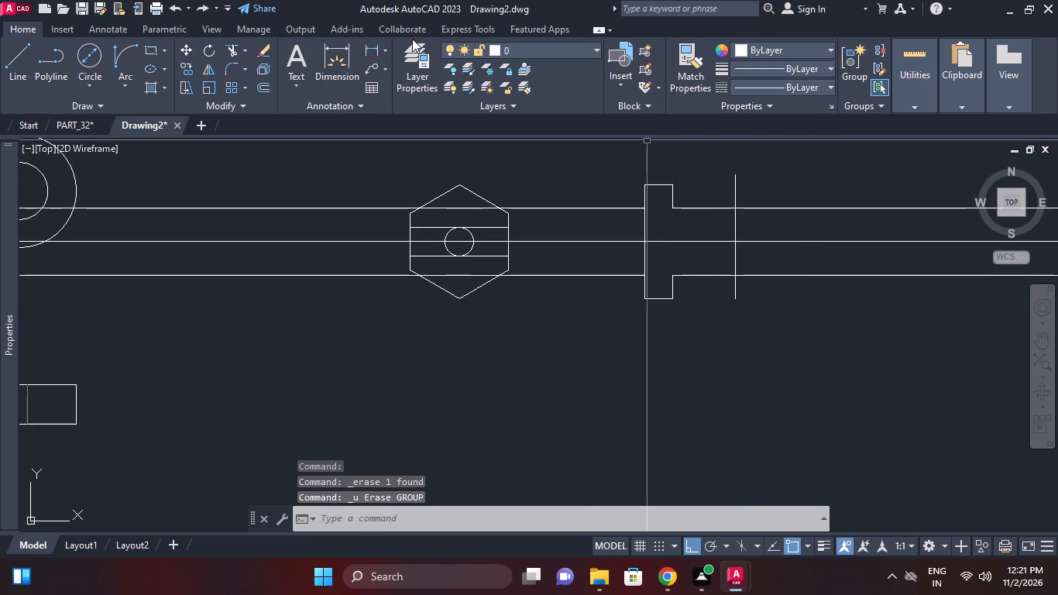
Trim the vertical end line beyond the shank, and the upper and lower horizontal lines outside the side view up to the hexagon.
click(235, 53)
right_click(242, 154)
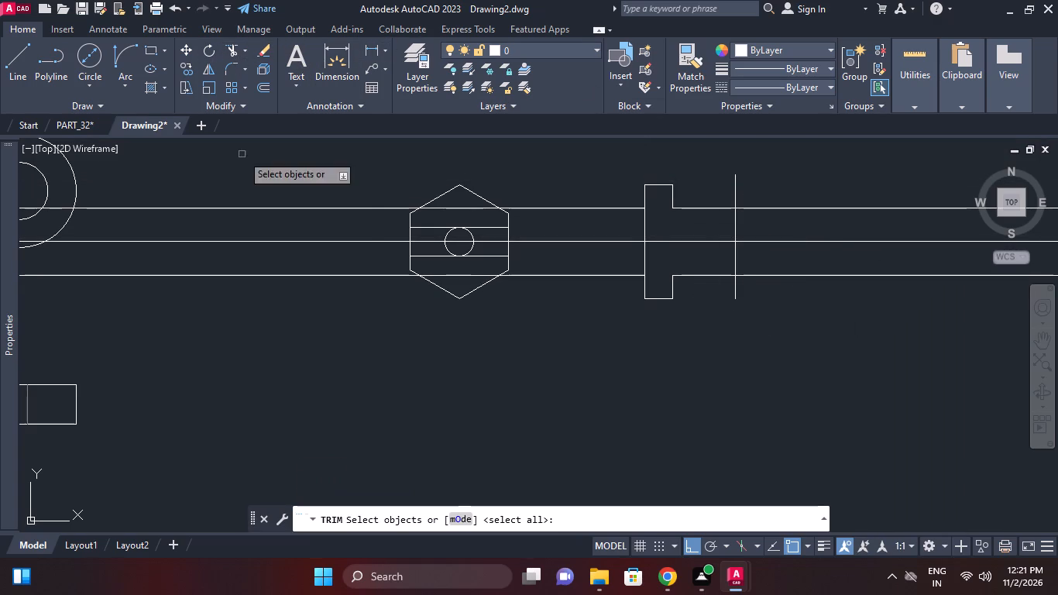
click(290, 164)
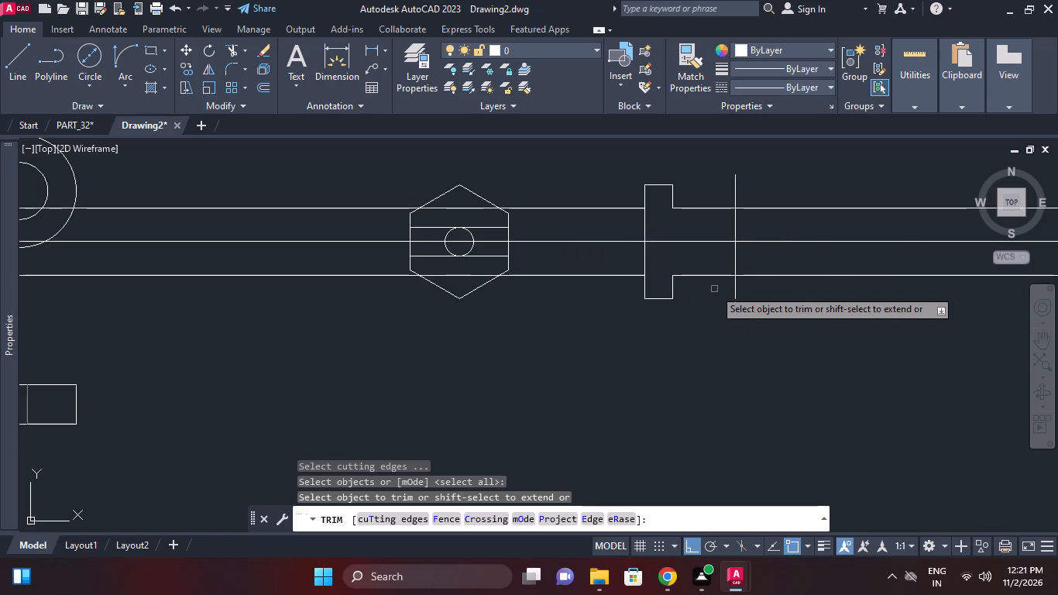
click(737, 287)
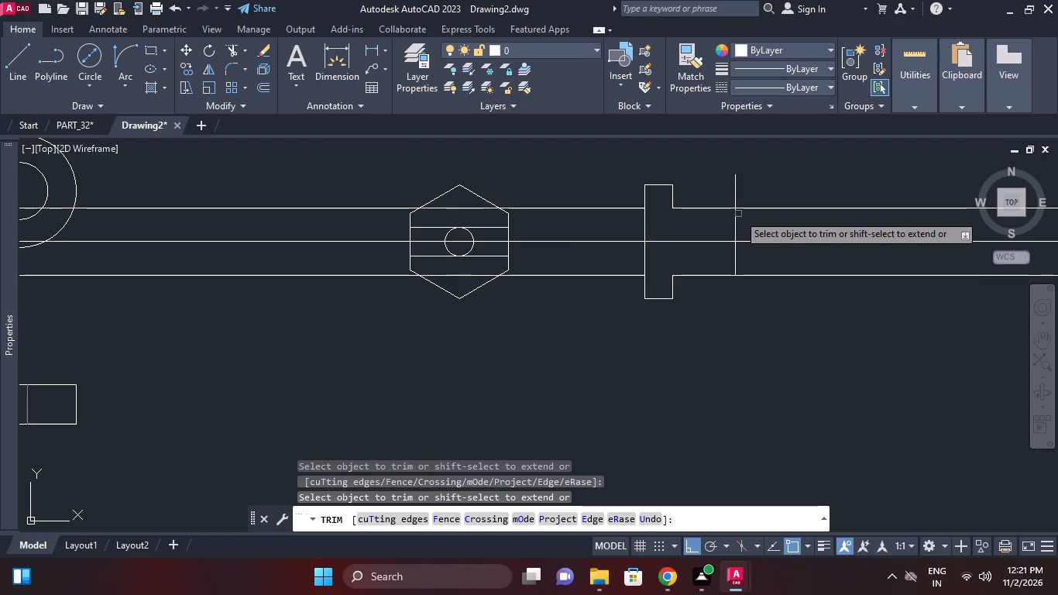
click(735, 195)
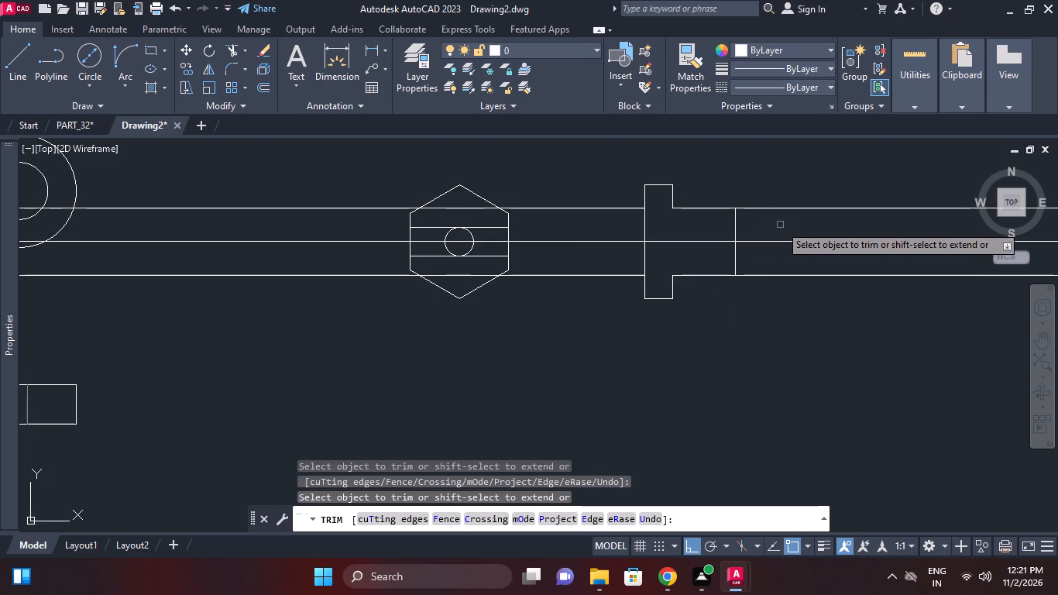
click(778, 210)
click(756, 274)
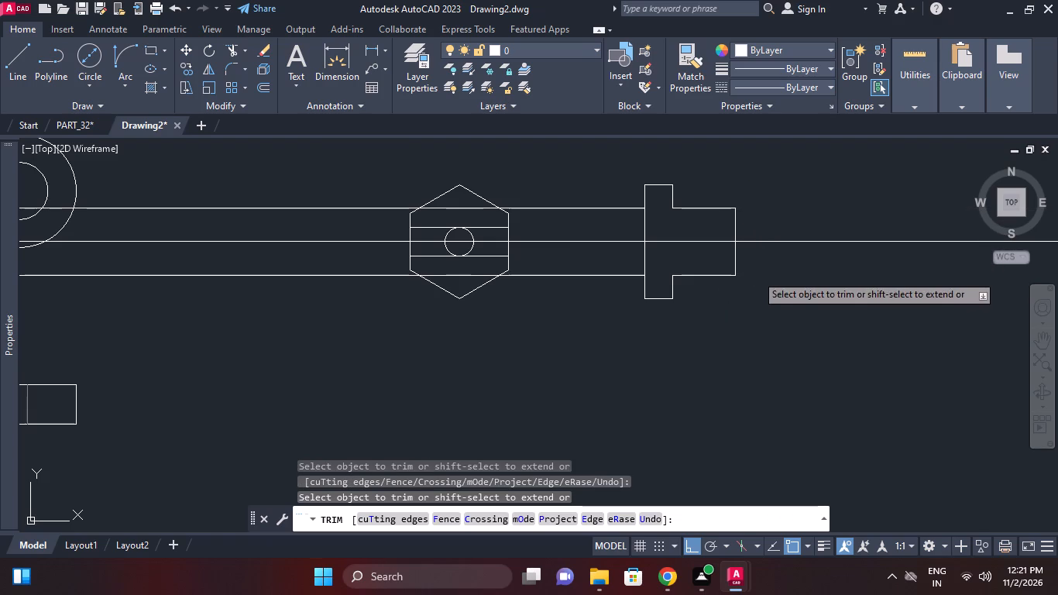
click(621, 278)
click(606, 209)
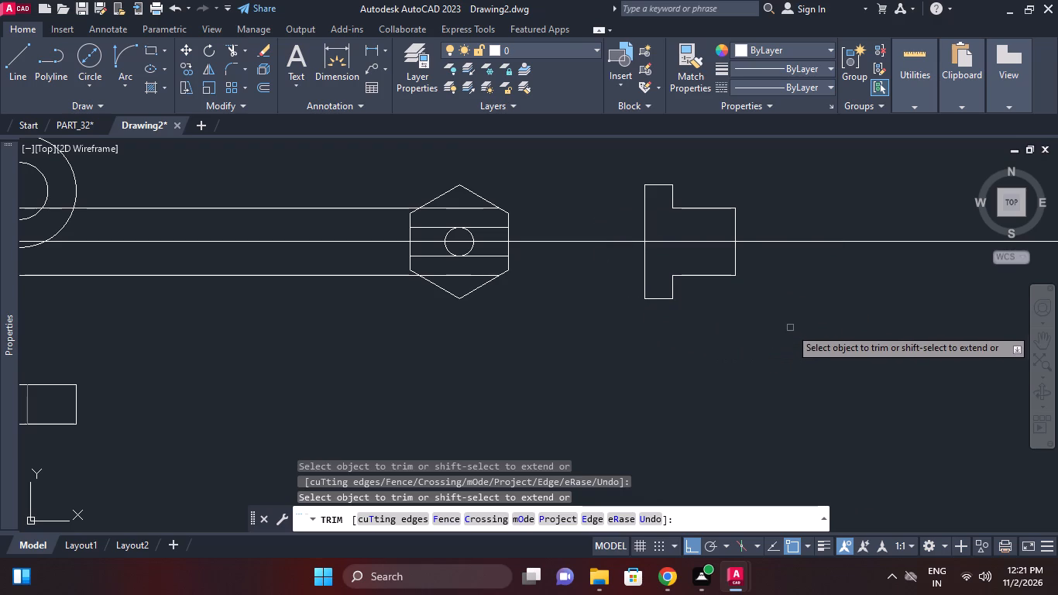
right_click(785, 320)
click(837, 67)
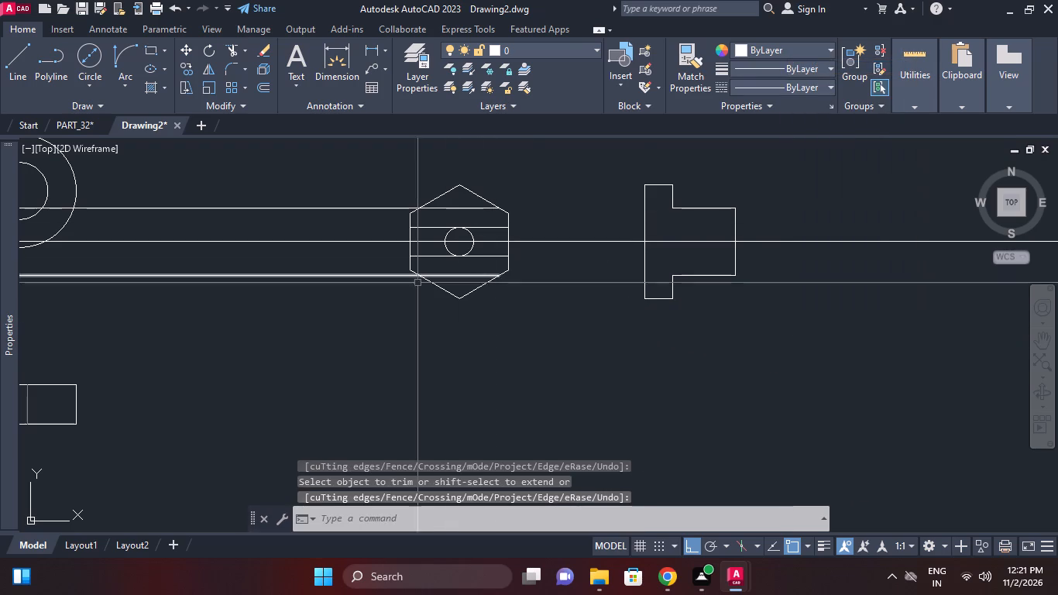
Erase the two leftover upper and lower horizontal lines running through the hexagon, keeping the centre construction line.
click(356, 297)
click(341, 268)
click(335, 215)
click(327, 194)
right_click(327, 194)
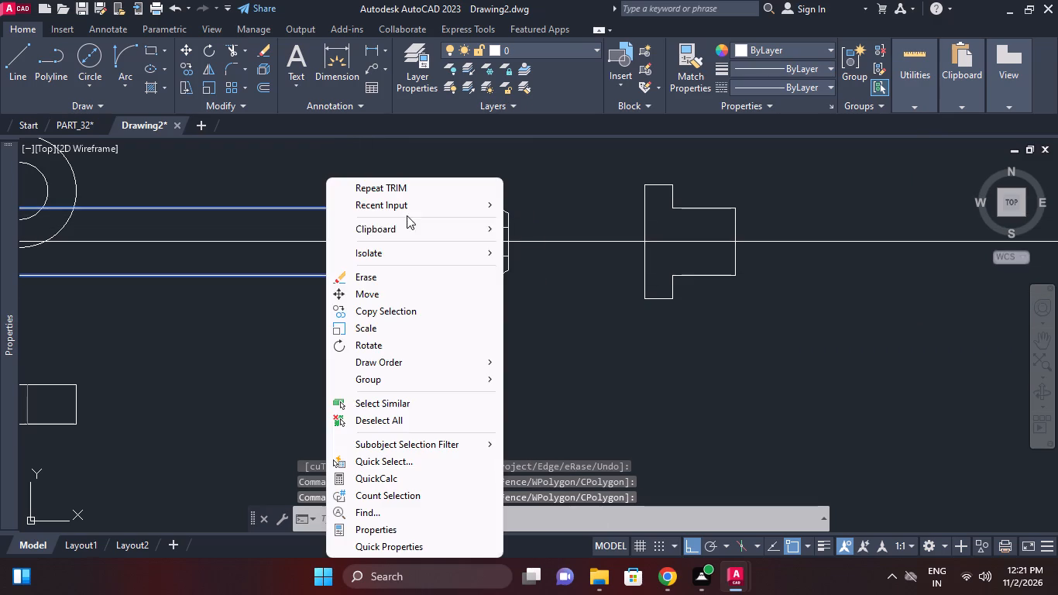
click(369, 274)
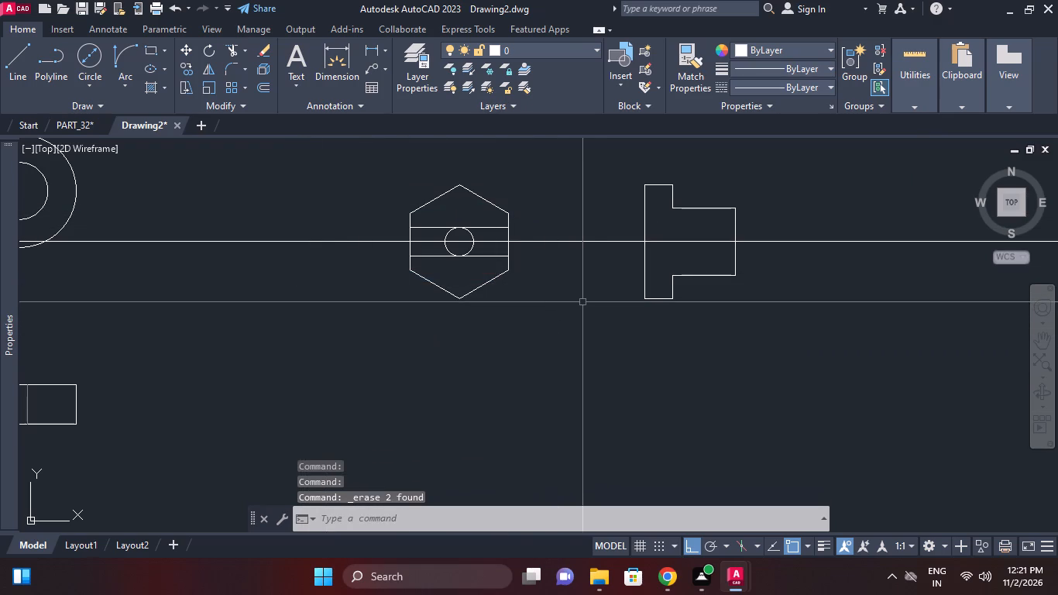
Copy the centre construction line from the hexagon's side edge to the upper and lower slot lines.
click(536, 243)
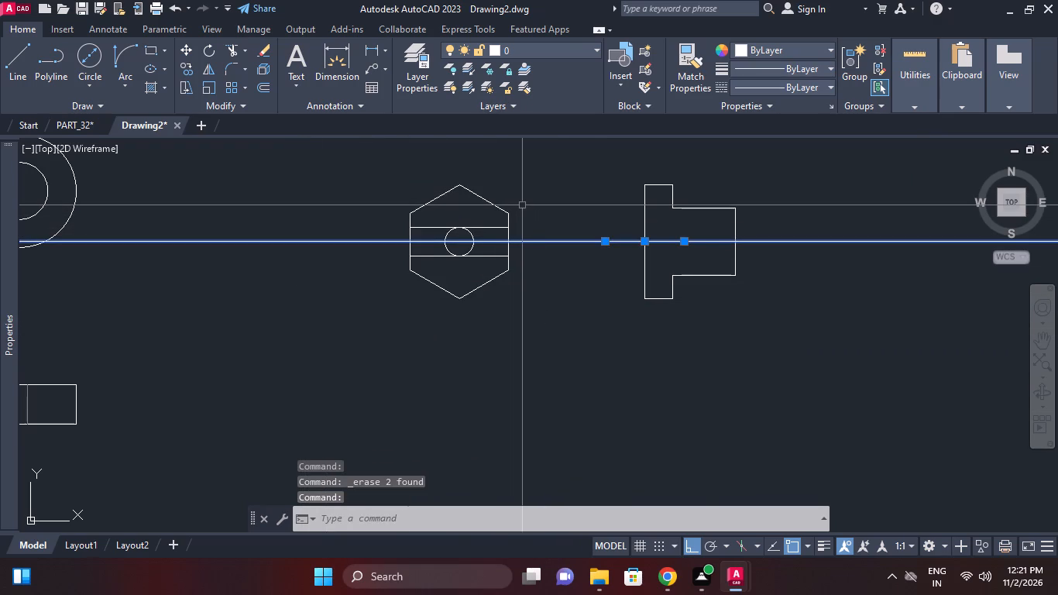
right_click(522, 205)
click(581, 289)
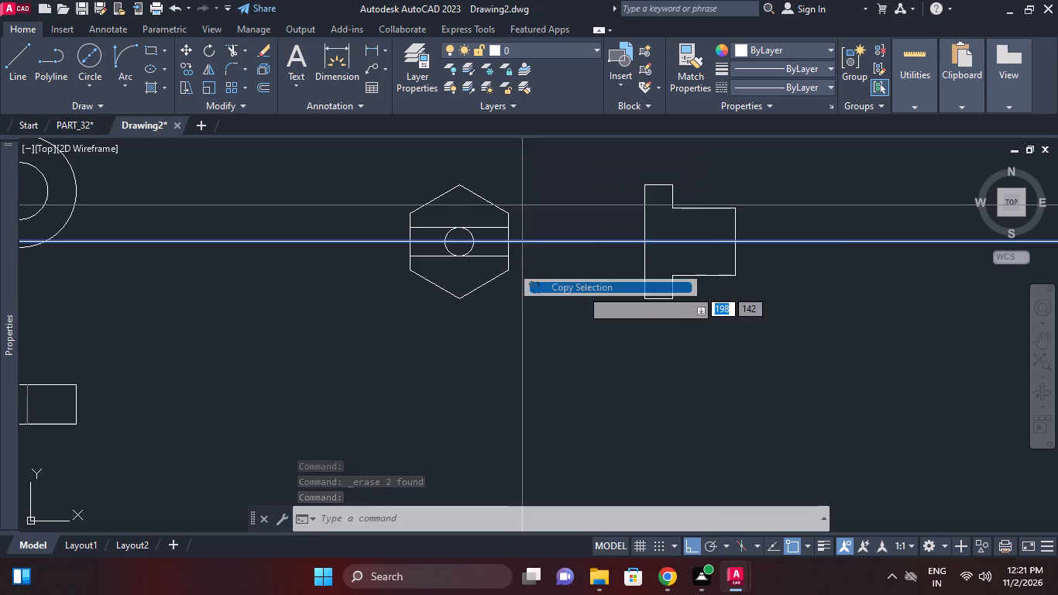
scroll(489, 255, up, 1)
click(522, 236)
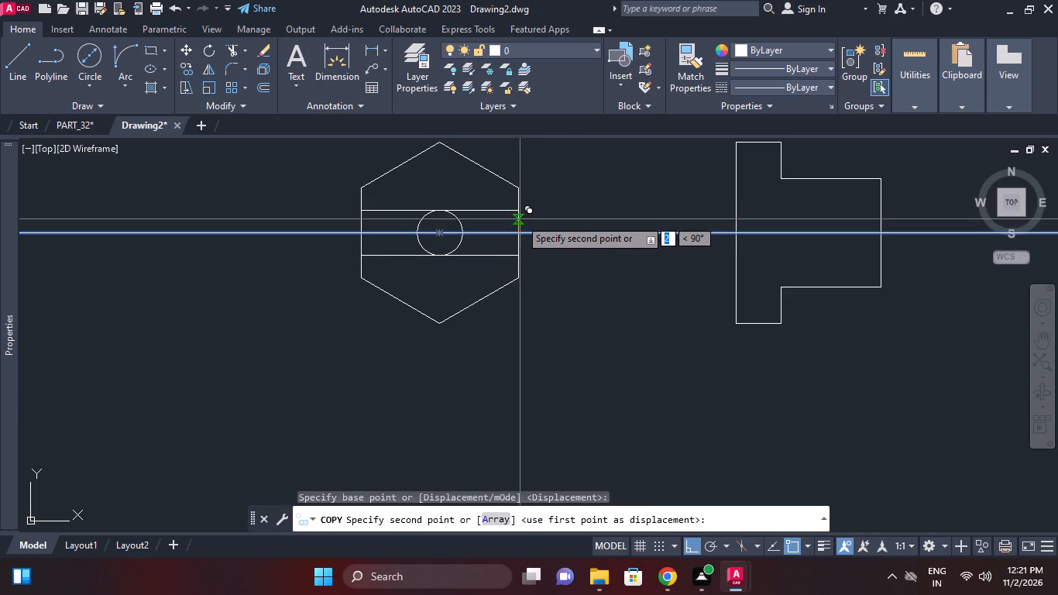
click(520, 214)
click(519, 255)
right_click(551, 242)
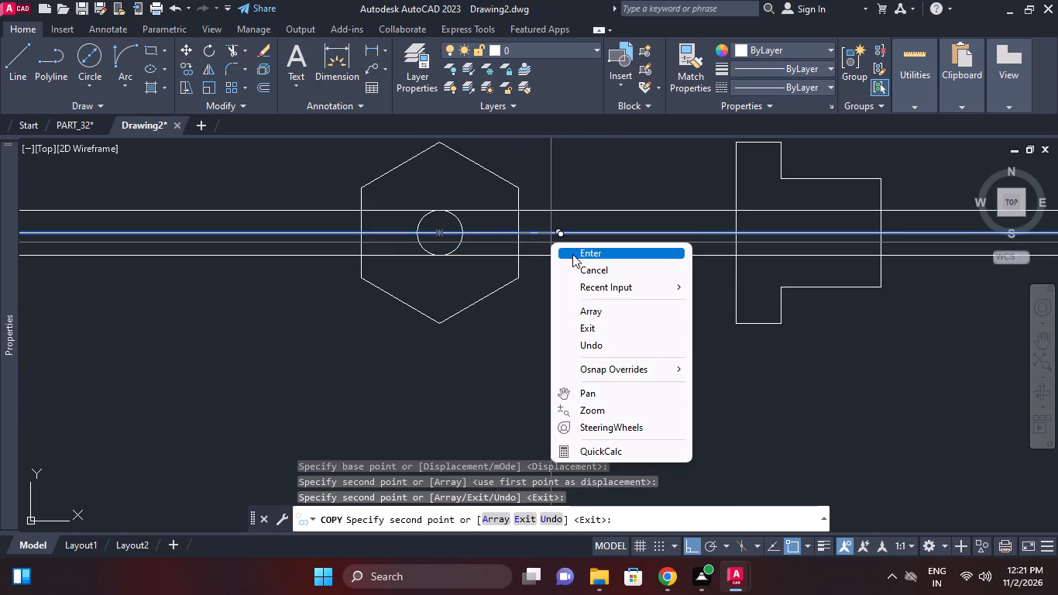
click(582, 270)
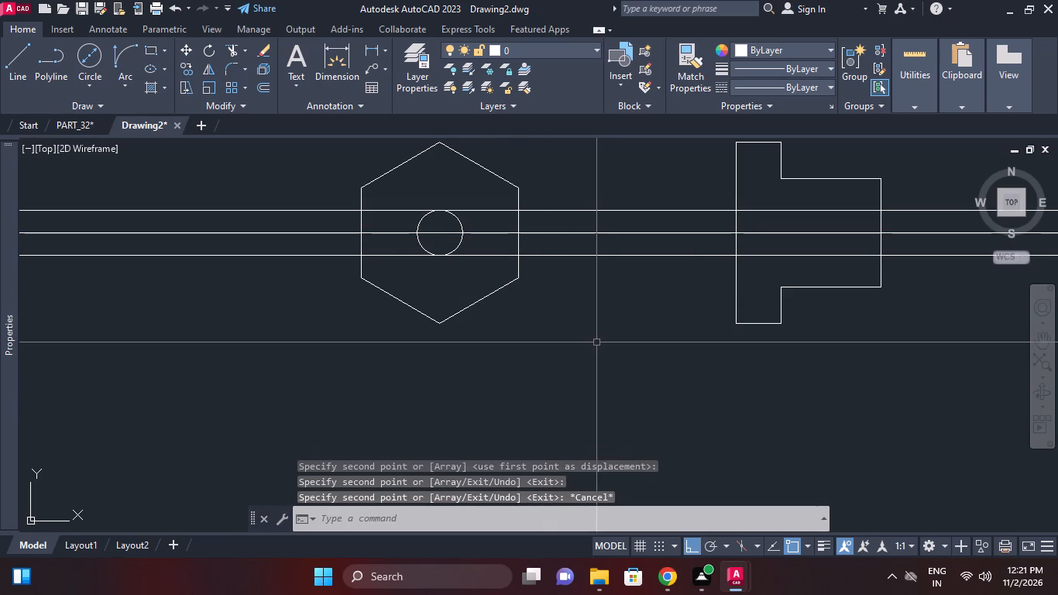
middle_drag(590, 339, 532, 342)
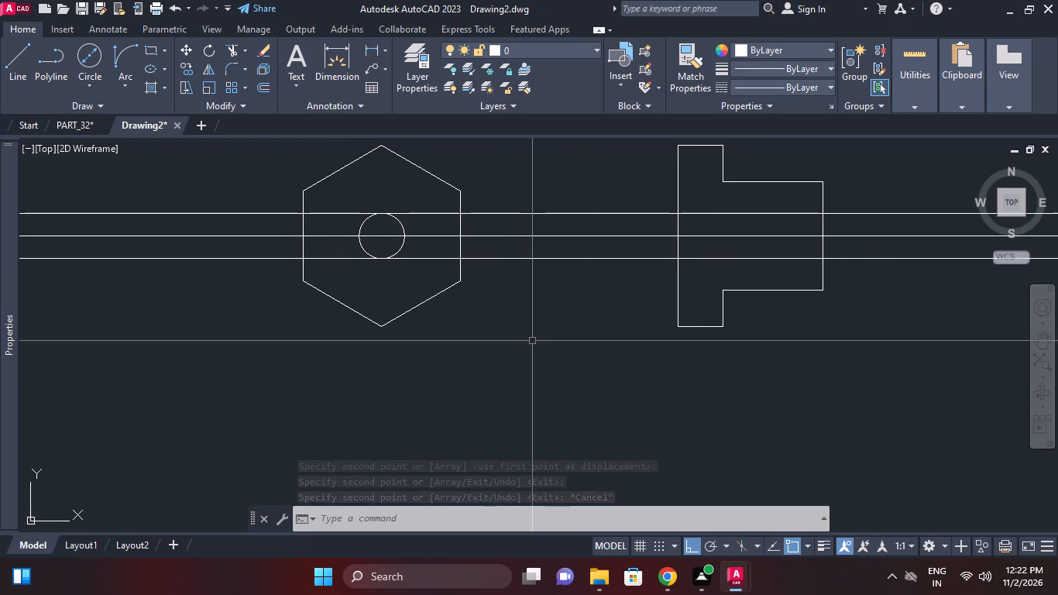
Offset the outer vertical edge of the side view's flange by 2 mm inward, towards the shank.
click(262, 84)
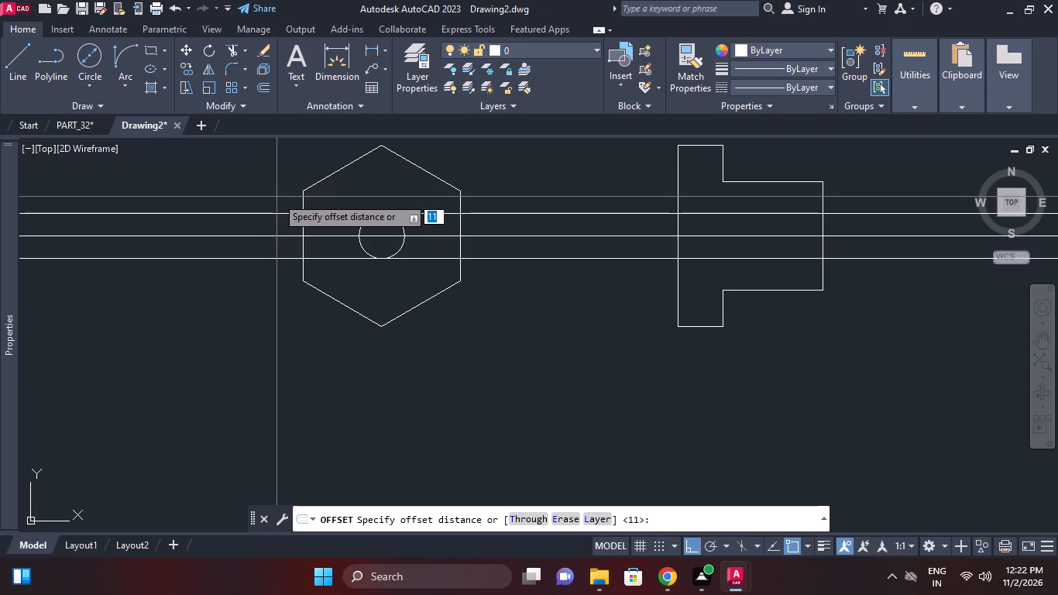
key(2)
key(Return)
middle_drag(645, 242, 494, 270)
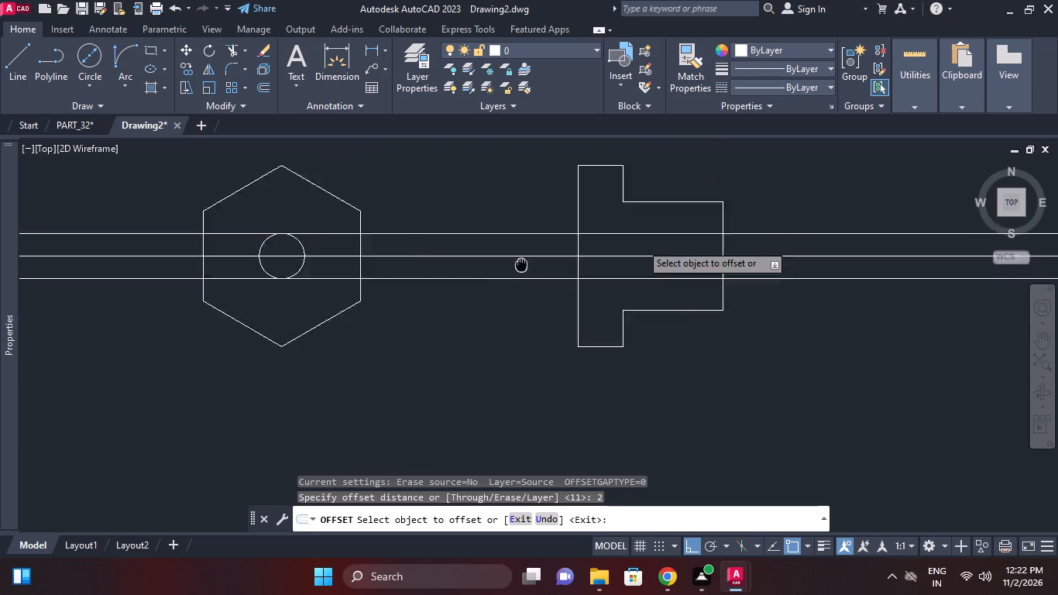
middle_drag(494, 270, 476, 270)
click(510, 233)
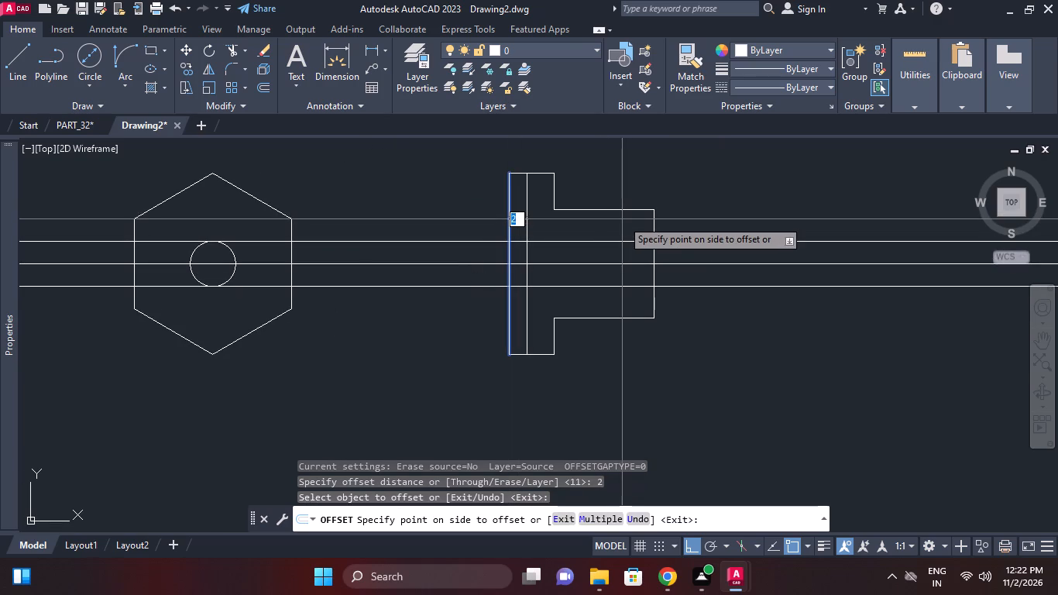
click(622, 219)
right_click(686, 205)
click(703, 212)
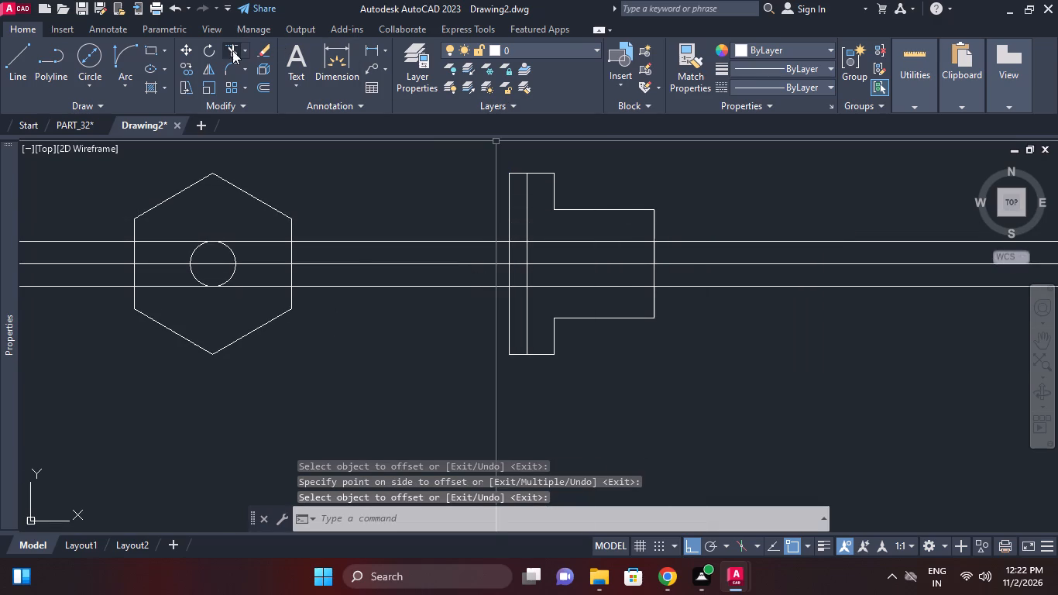
Trim the upper and lower slot lines between the hexagon and the side view and beyond the shank's end.
click(232, 50)
right_click(345, 199)
click(378, 206)
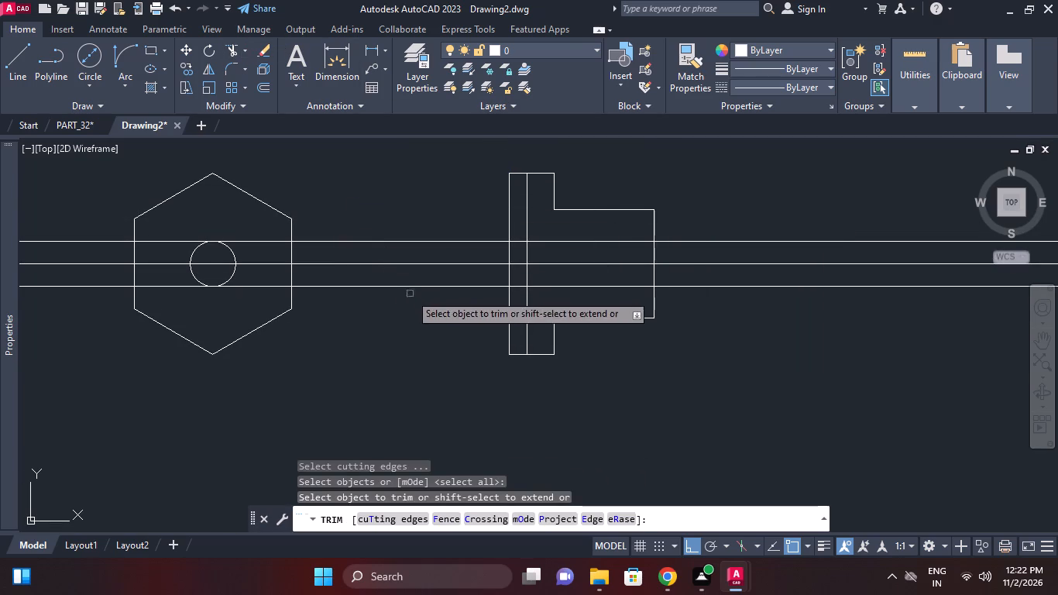
click(499, 283)
click(473, 286)
click(456, 294)
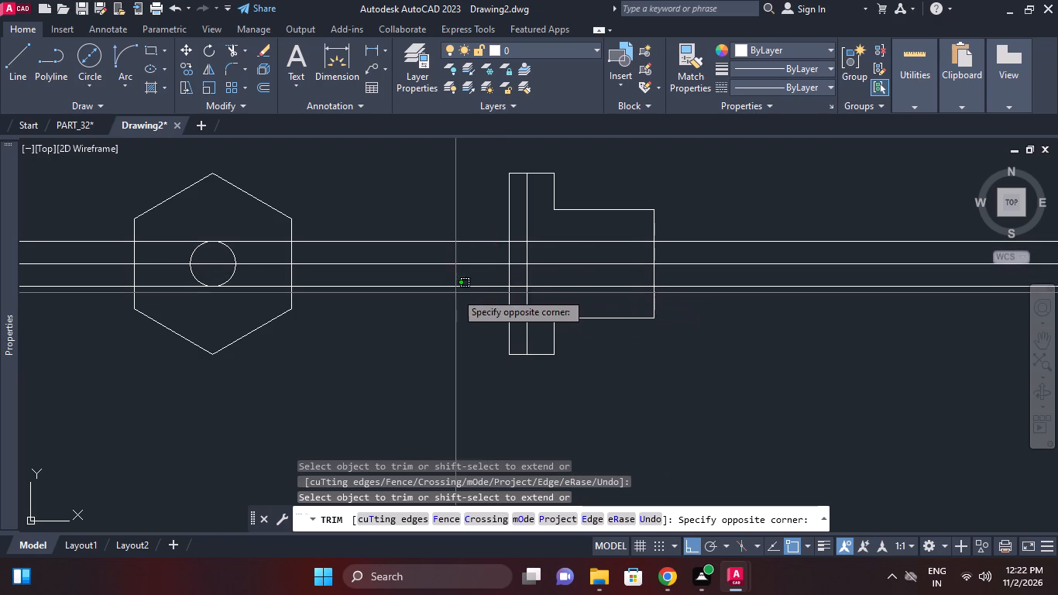
click(454, 281)
click(469, 242)
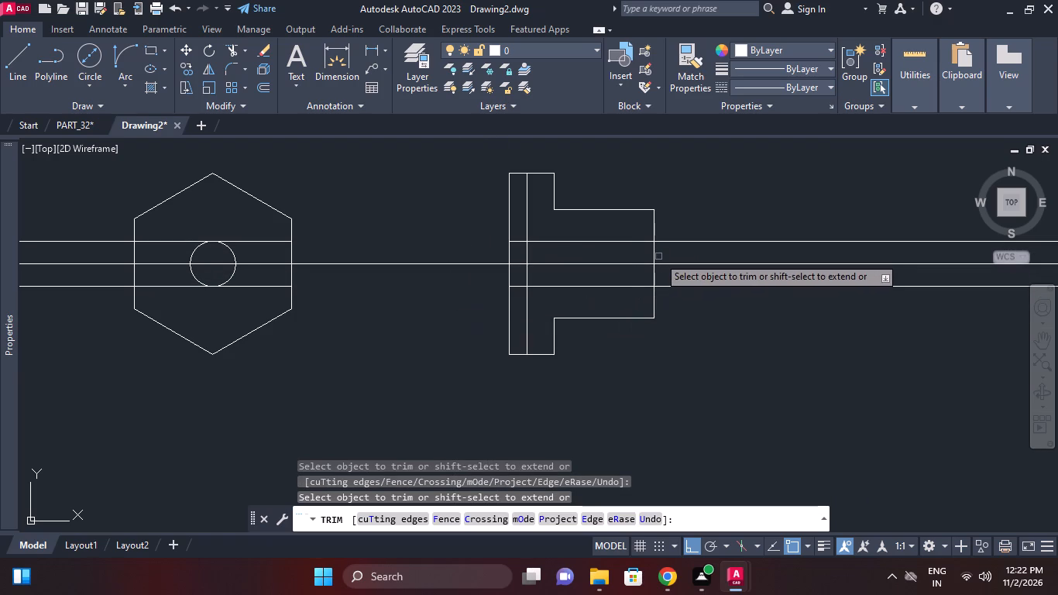
click(661, 239)
click(665, 286)
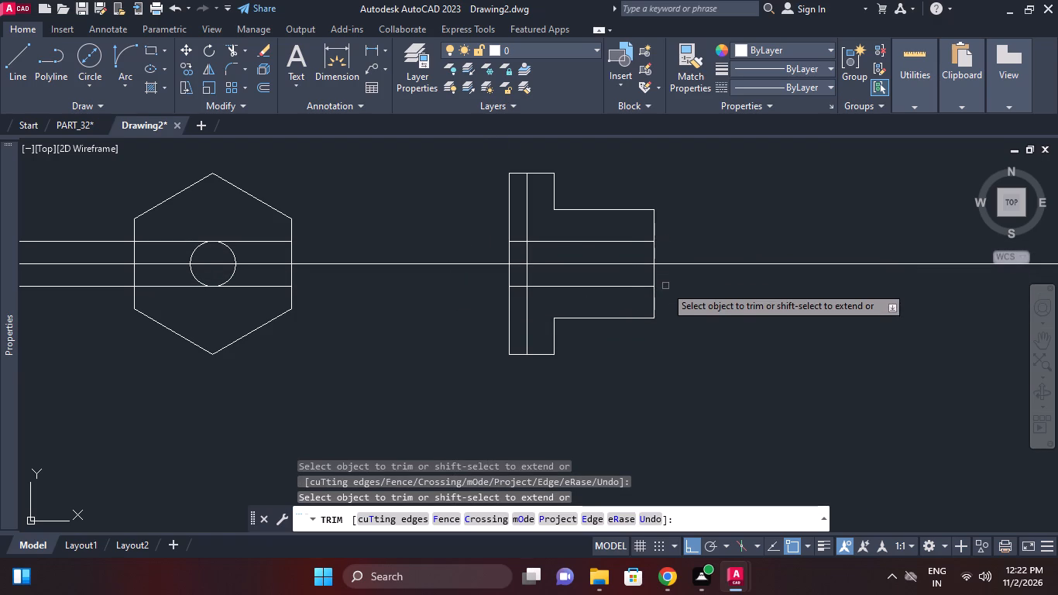
Trim the flange's outer edge between the slot lines, and the offset line above and below them.
scroll(536, 253, up, 1)
click(493, 246)
click(492, 287)
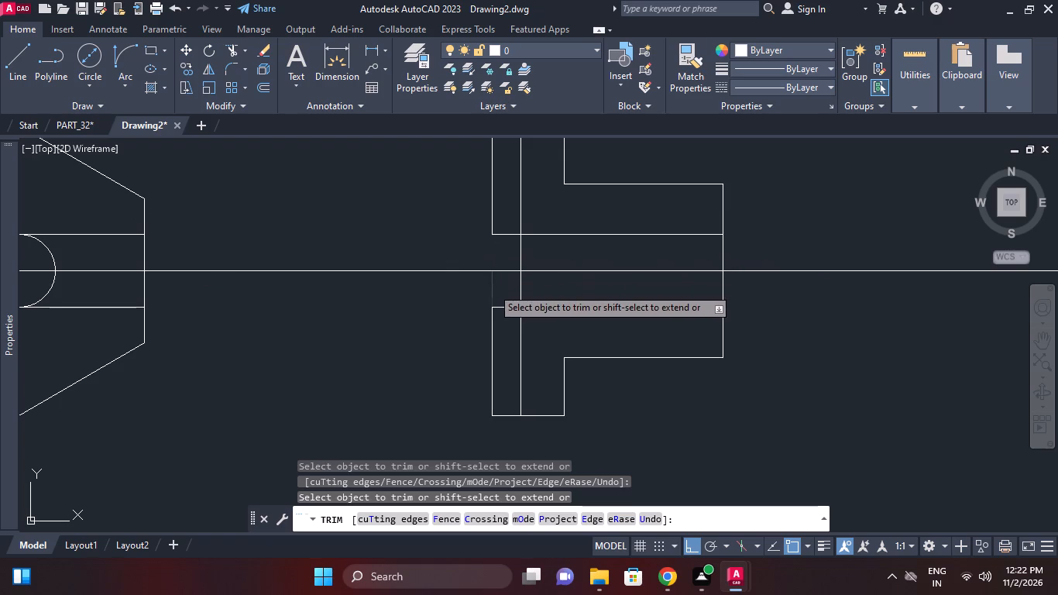
click(520, 213)
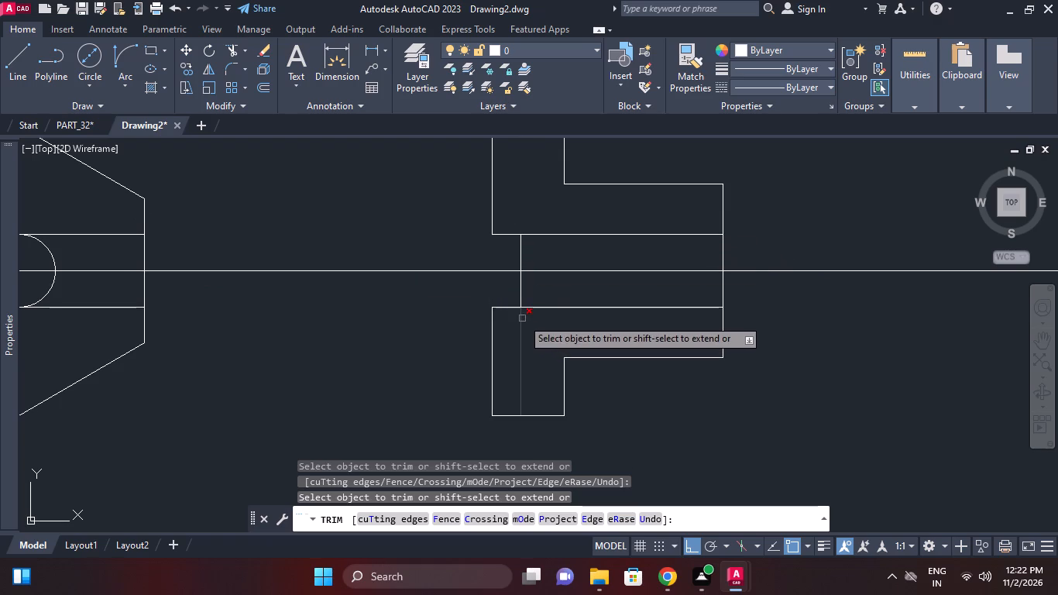
click(522, 318)
right_click(861, 226)
click(871, 232)
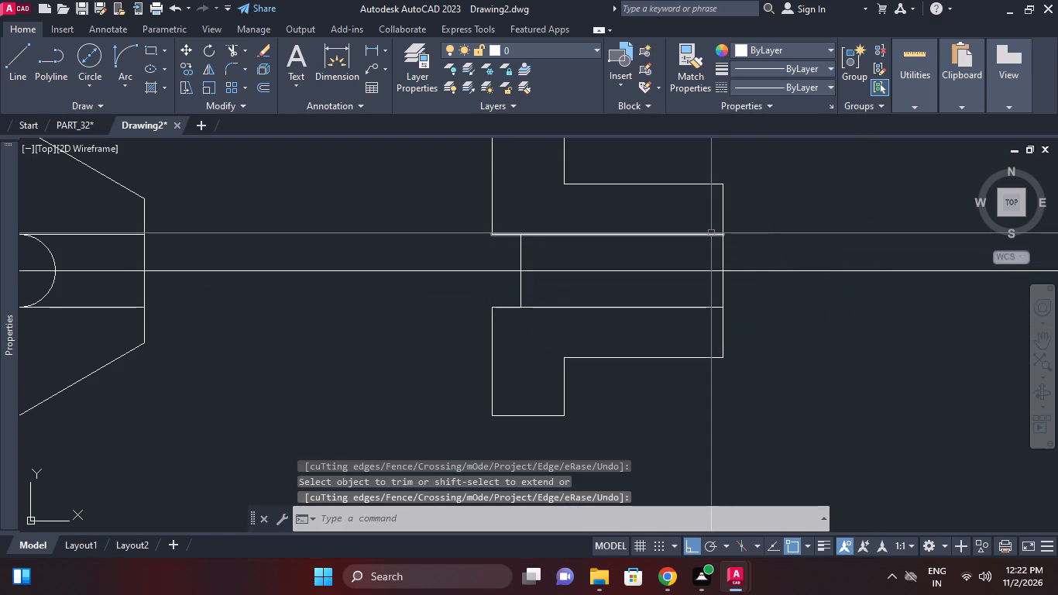
Move the whole side view horizontally about 10 mm closer to the hexagon.
scroll(706, 239, down, 1)
middle_drag(705, 239, 693, 247)
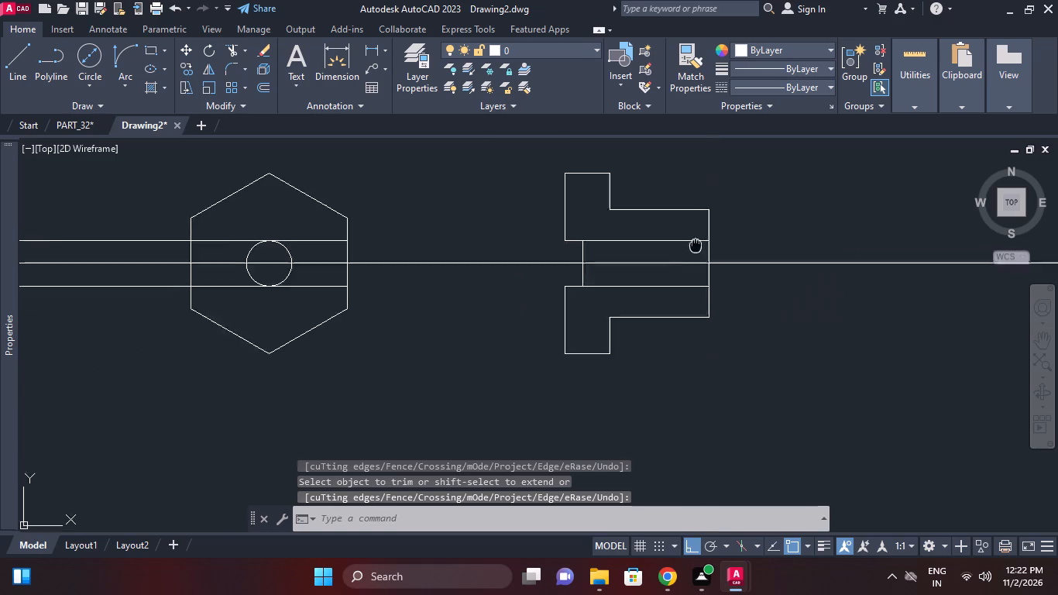
middle_drag(693, 247, 676, 260)
middle_drag(723, 312, 699, 313)
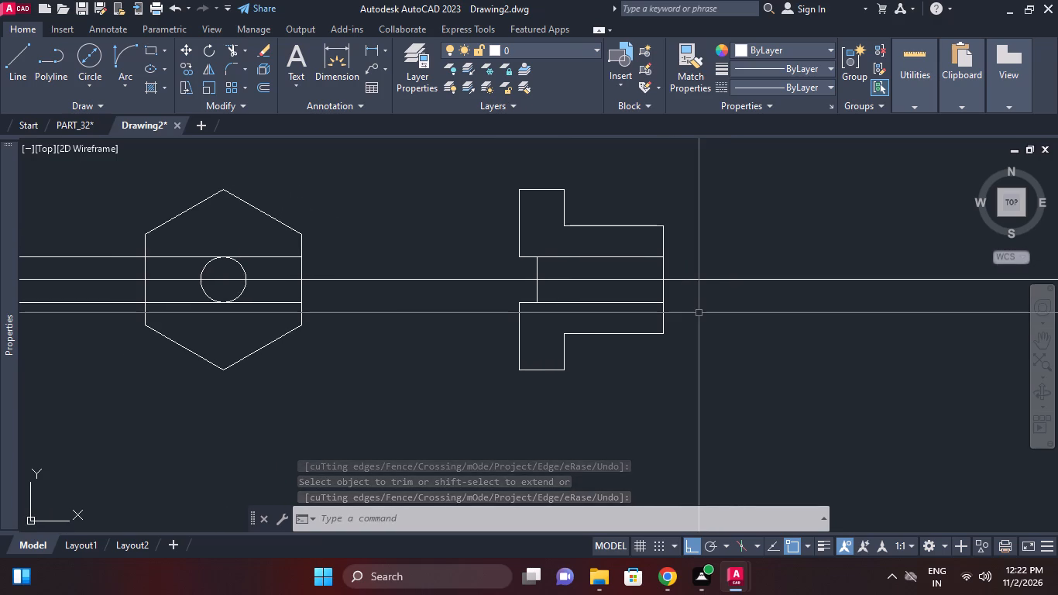
scroll(699, 313, down, 2)
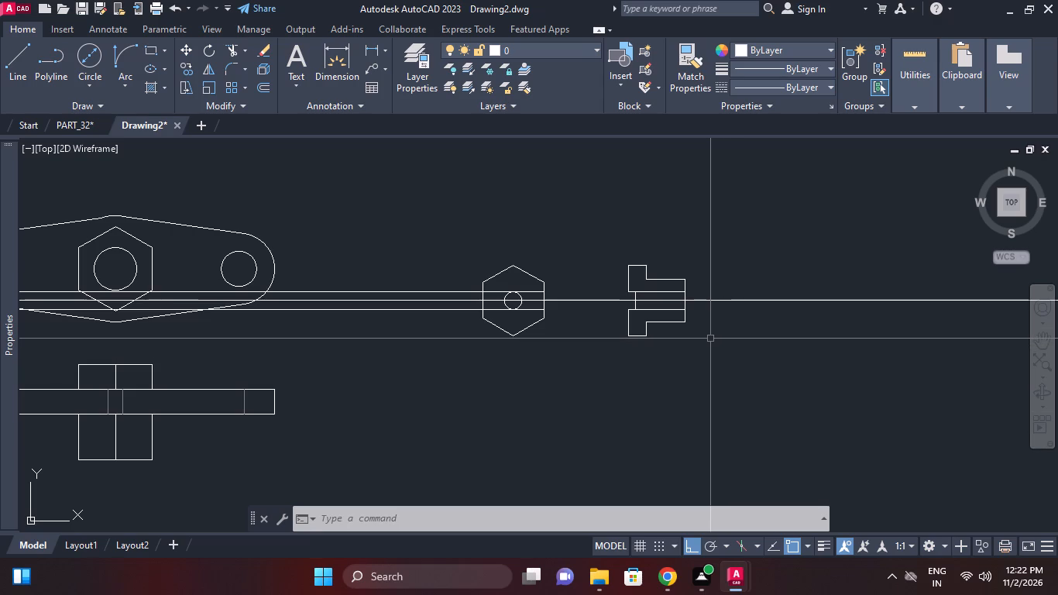
click(590, 242)
click(757, 371)
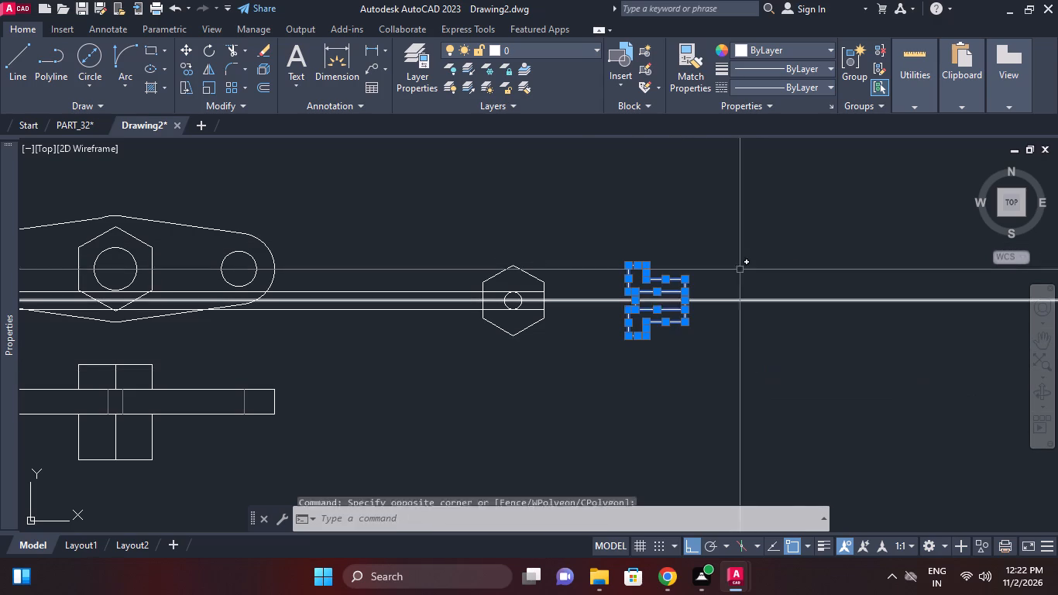
right_click(735, 263)
click(768, 288)
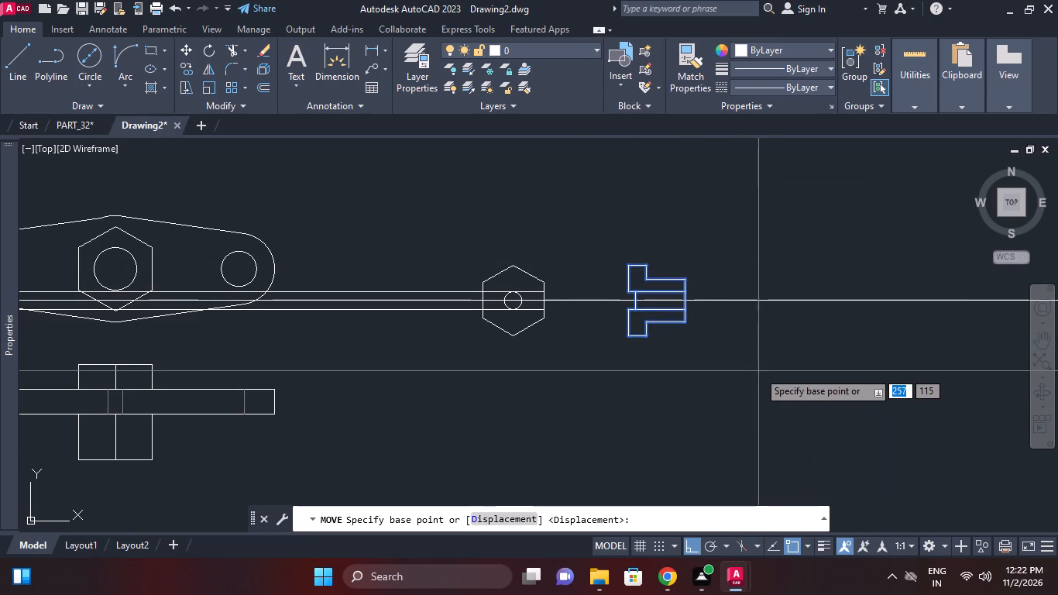
click(762, 391)
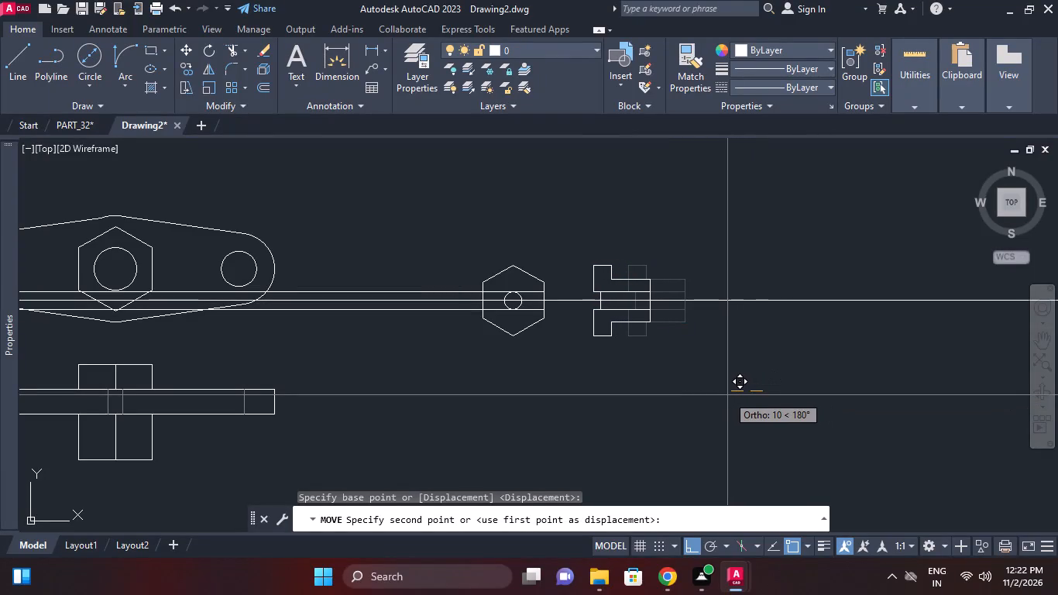
click(727, 395)
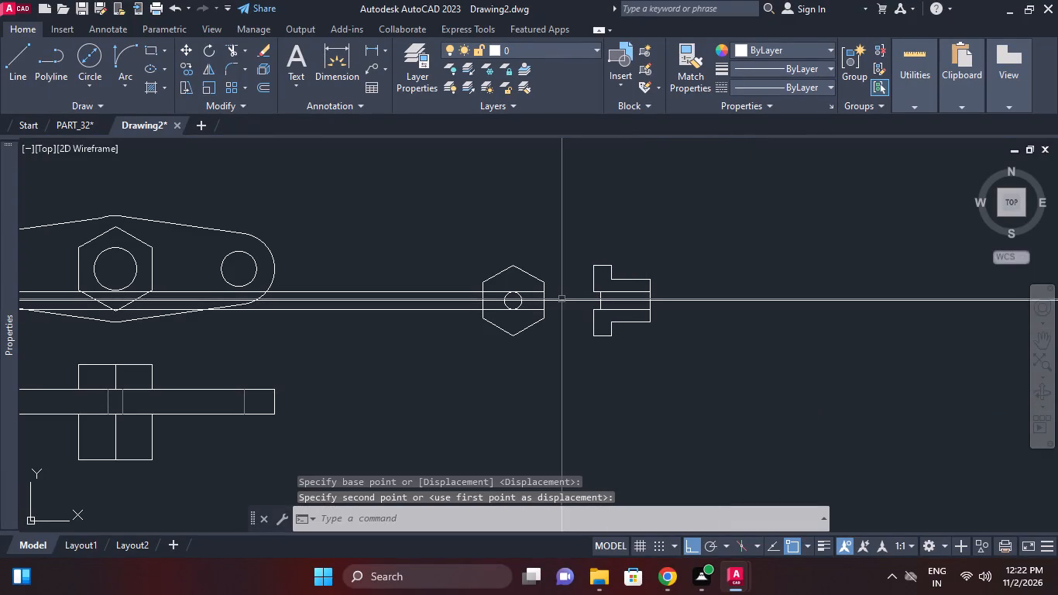
Erase the centre construction line running through the hexagon and the side view.
scroll(703, 325, up, 1)
click(727, 325)
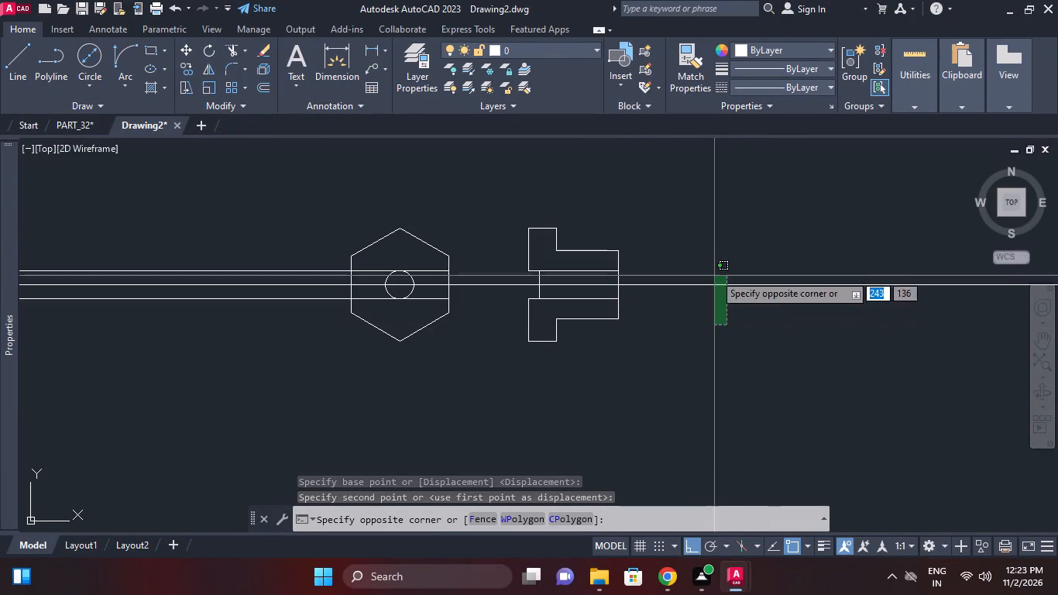
click(711, 268)
right_click(711, 268)
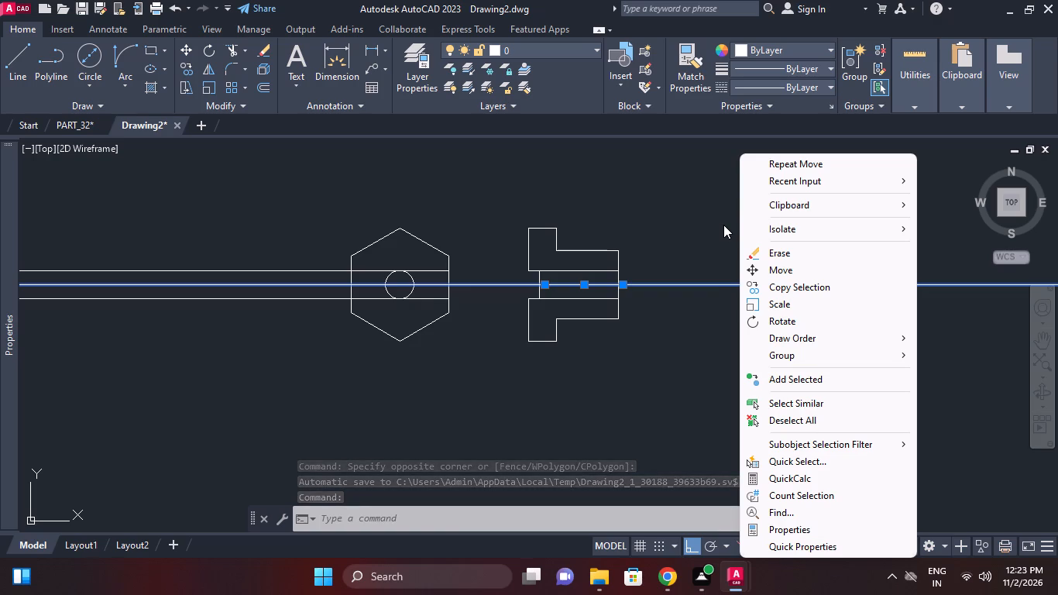
click(778, 247)
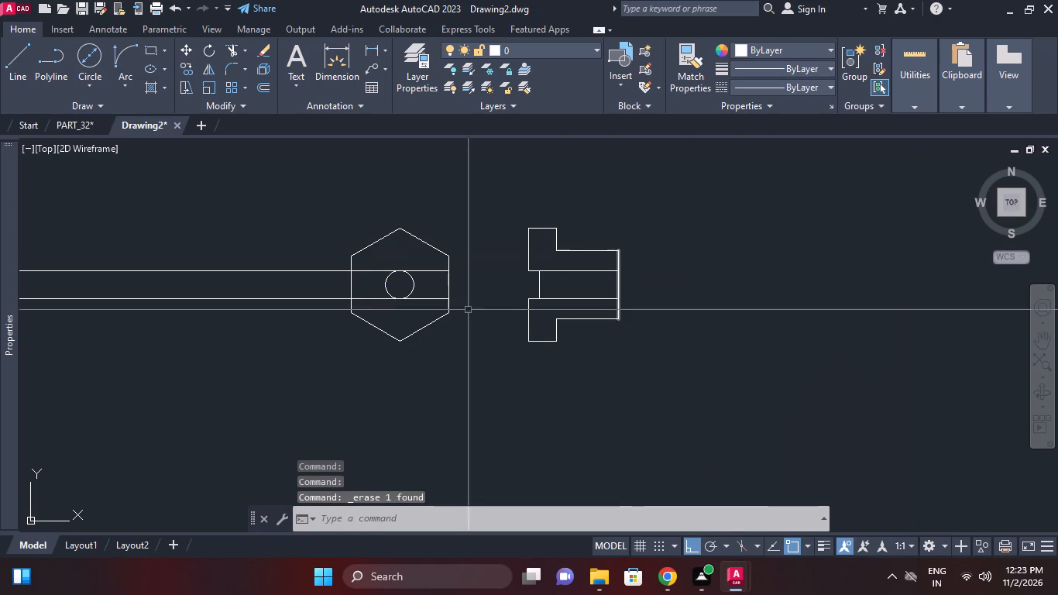
Erase the two leftover slot construction lines extending from the hexagon across the link plate.
scroll(410, 315, down, 1)
click(304, 332)
click(297, 299)
click(297, 291)
click(287, 271)
right_click(287, 271)
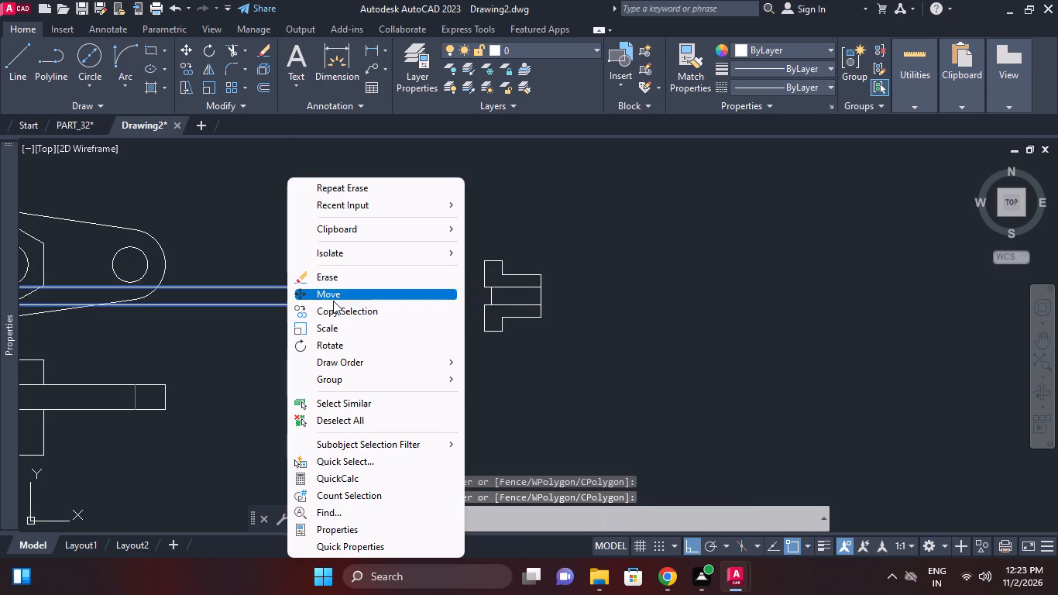
click(334, 282)
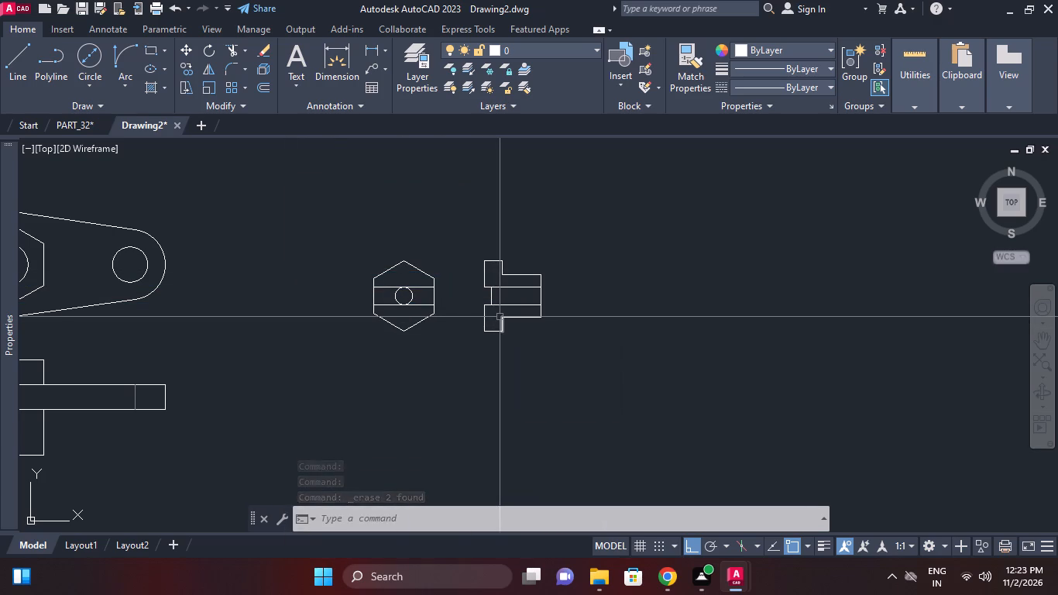
Hatch the side view's regions above and below the slot lines with diagonal section lines.
scroll(530, 308, up, 2)
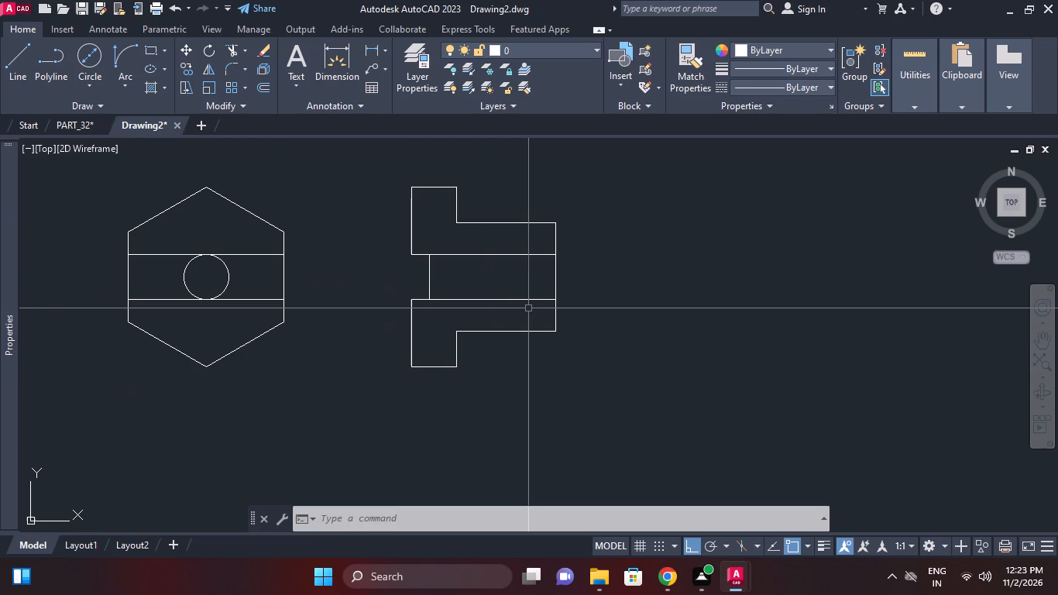
text(h)
key(space)
click(519, 247)
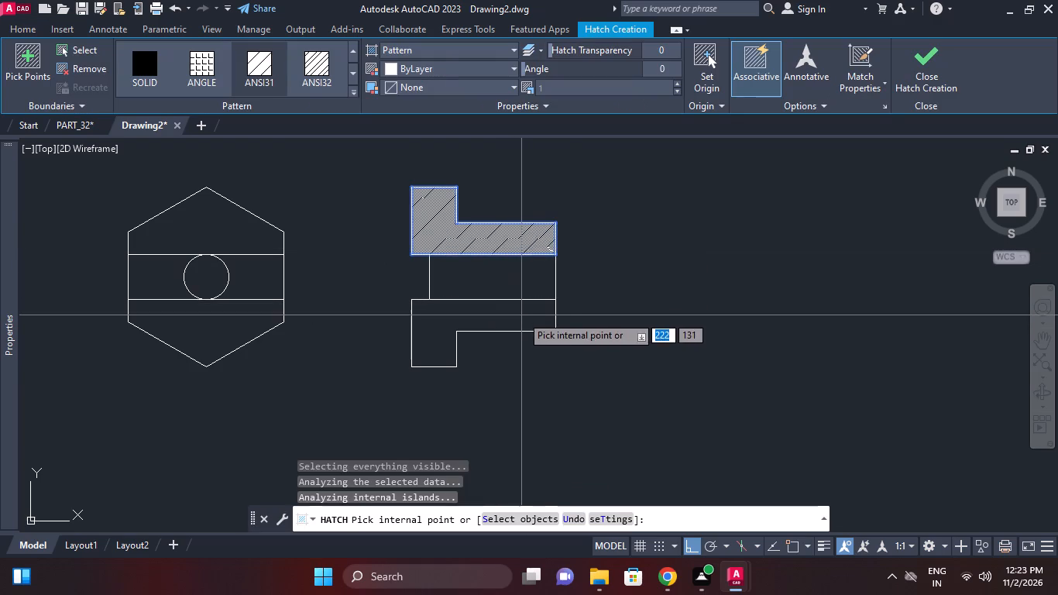
click(521, 316)
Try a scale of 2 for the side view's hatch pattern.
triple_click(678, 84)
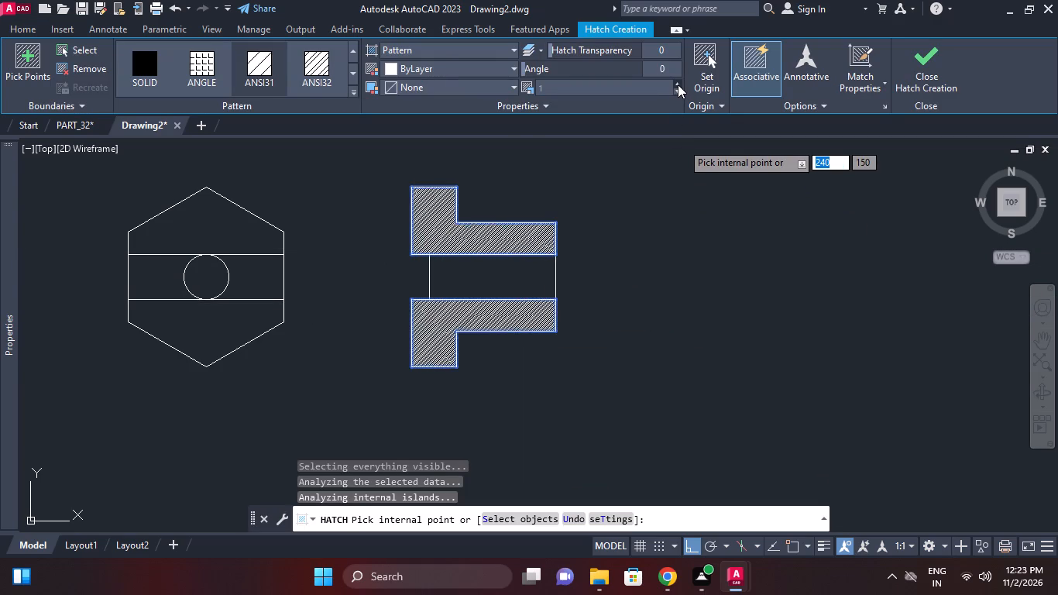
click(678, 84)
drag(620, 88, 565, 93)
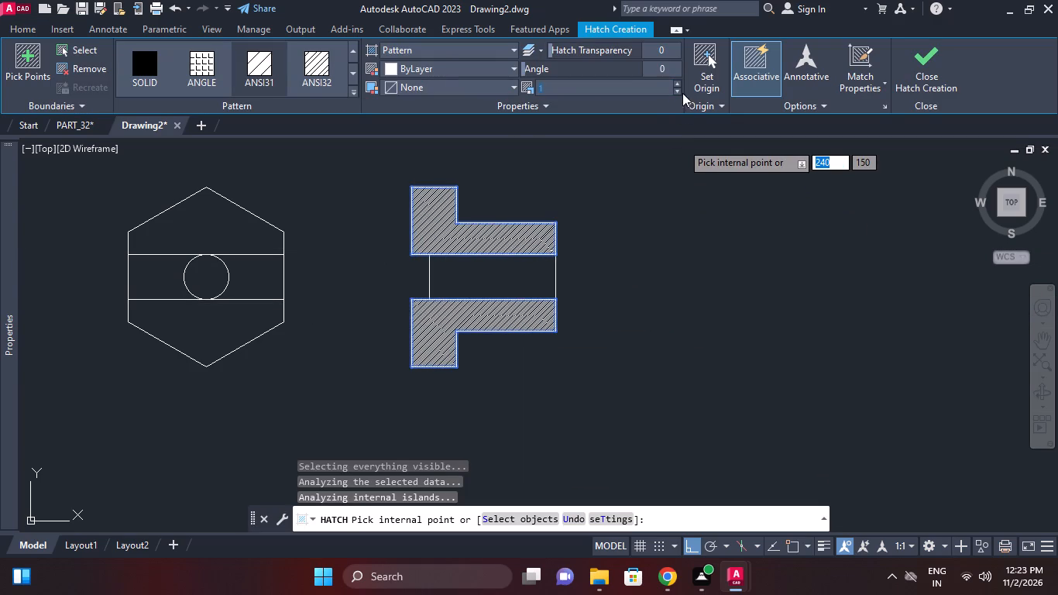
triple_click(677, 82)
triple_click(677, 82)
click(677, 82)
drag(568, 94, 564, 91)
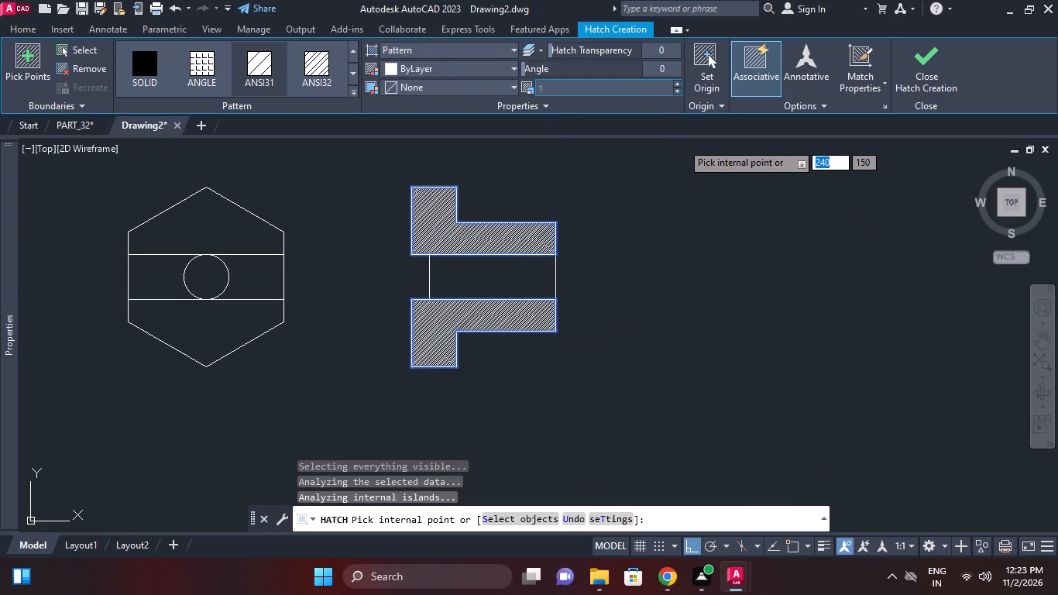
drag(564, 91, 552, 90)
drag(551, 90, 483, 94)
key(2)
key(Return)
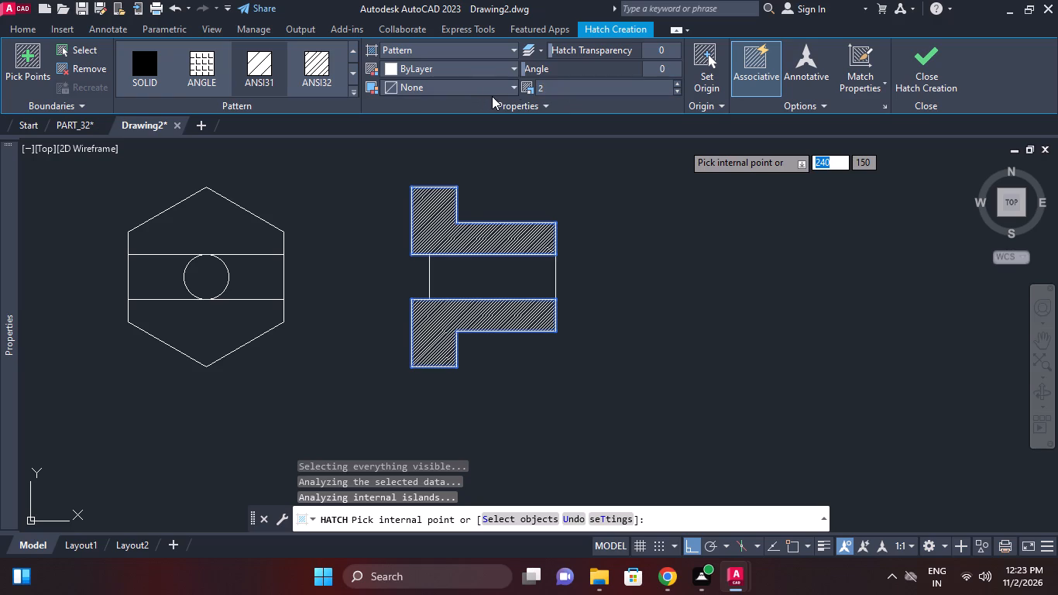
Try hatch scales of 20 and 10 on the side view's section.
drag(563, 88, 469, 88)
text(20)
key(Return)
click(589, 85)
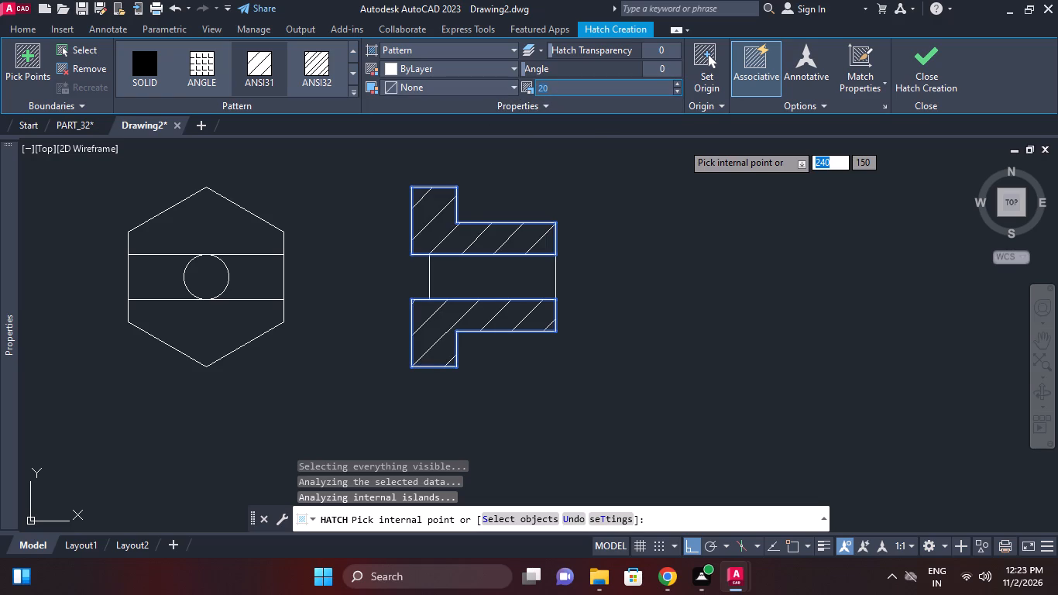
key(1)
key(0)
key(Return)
Set the side view's hatch scale to 12 and finish the hatch.
click(578, 91)
text(12)
key(Return)
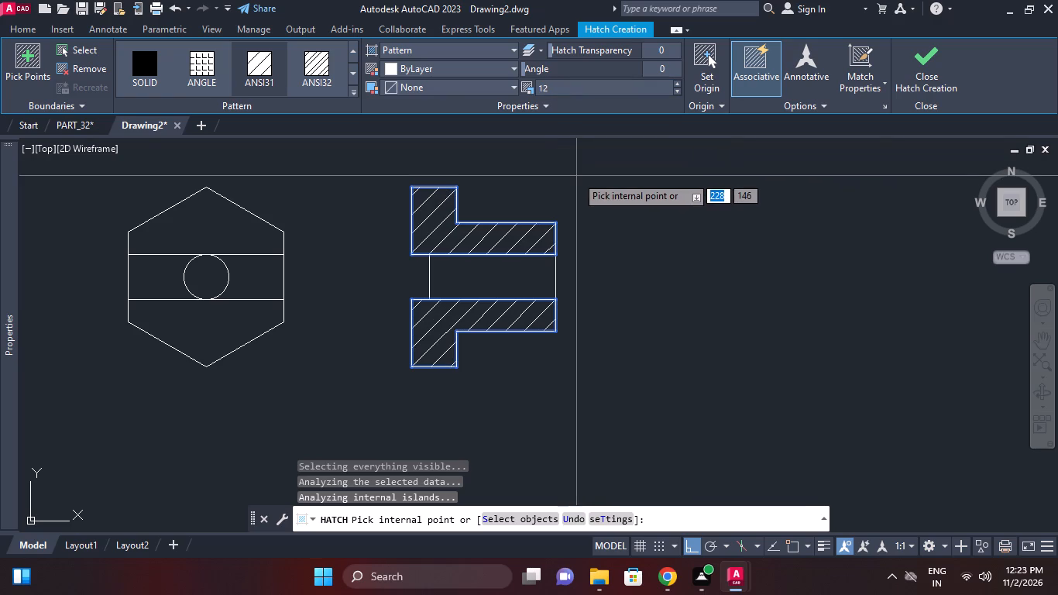
right_click(576, 176)
click(620, 187)
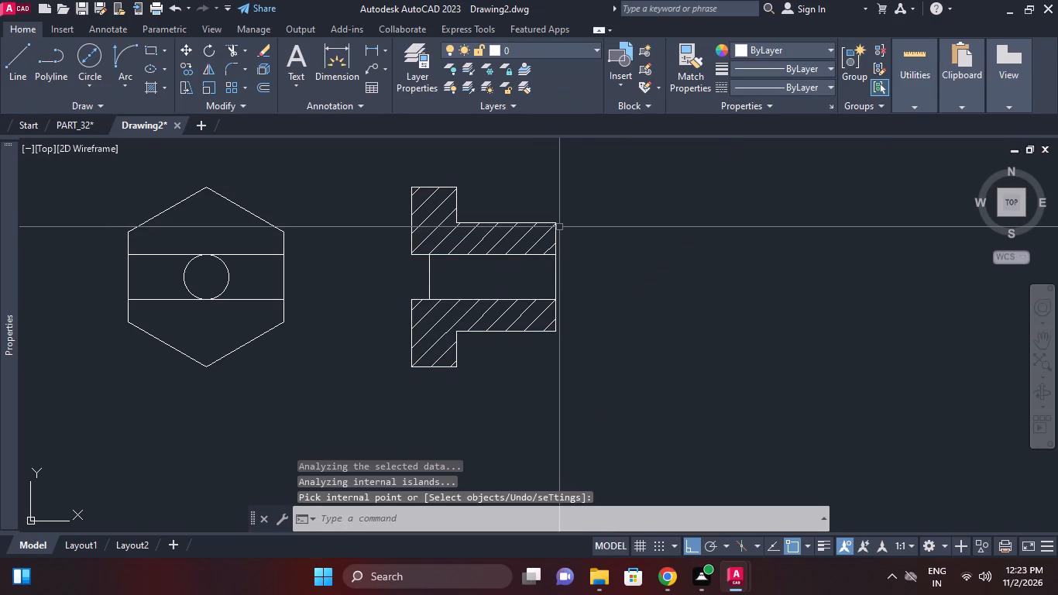
Move the slotted hexagon and its hatched section view together horizontally, closer to the link plate views.
scroll(582, 258, down, 1)
middle_drag(583, 258, 634, 235)
scroll(560, 257, down, 1)
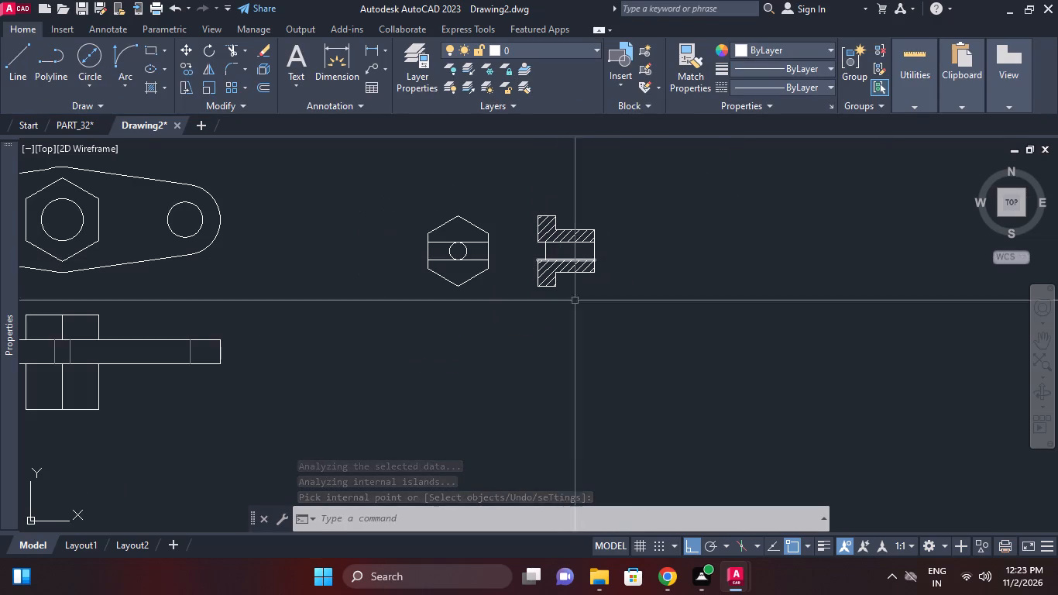
middle_drag(595, 322, 631, 301)
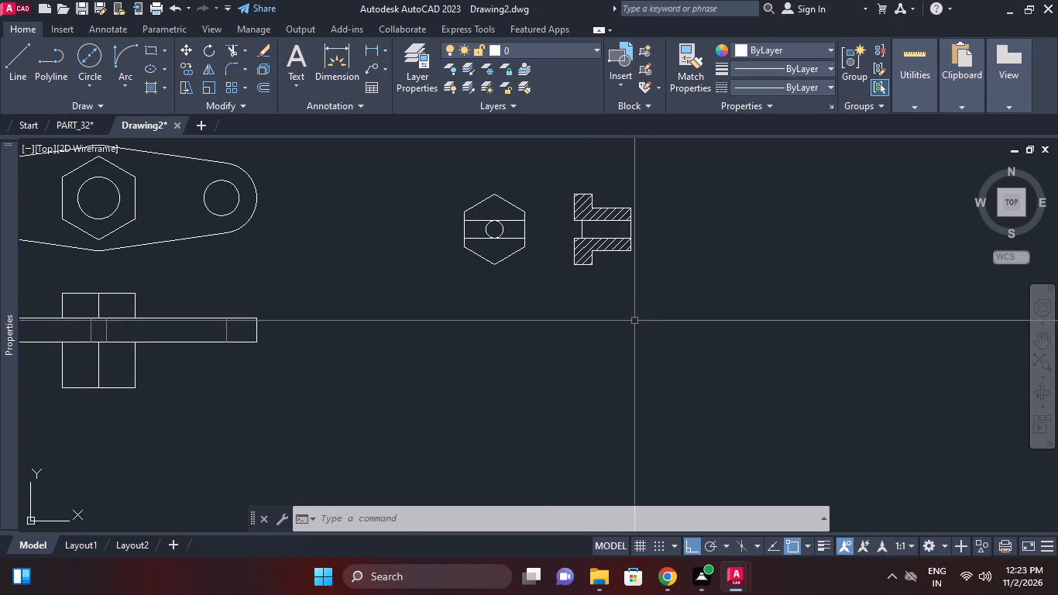
scroll(634, 328, down, 1)
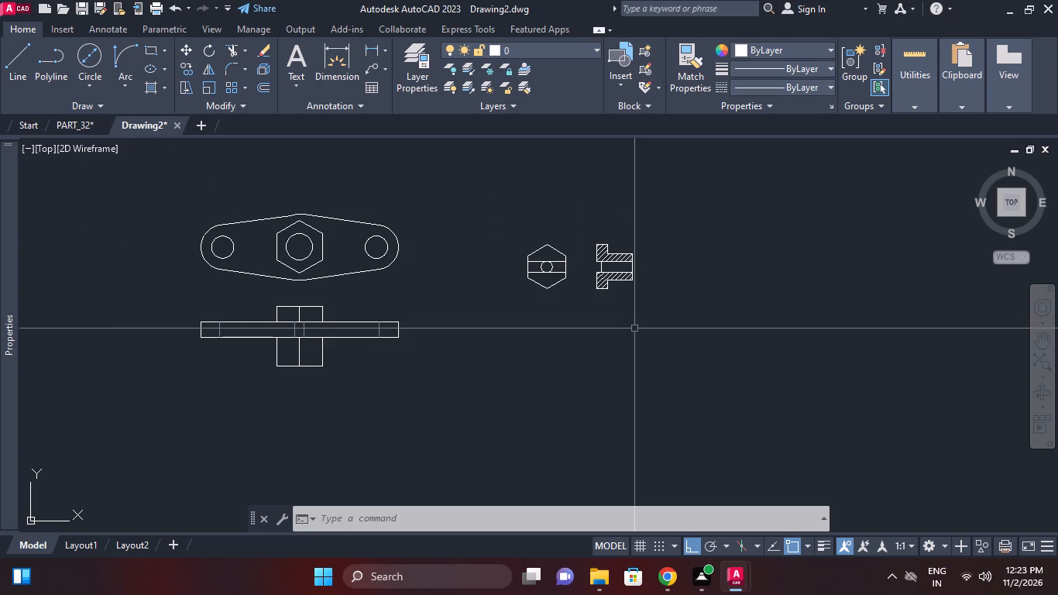
scroll(548, 336, down, 1)
click(512, 267)
click(655, 342)
right_click(661, 319)
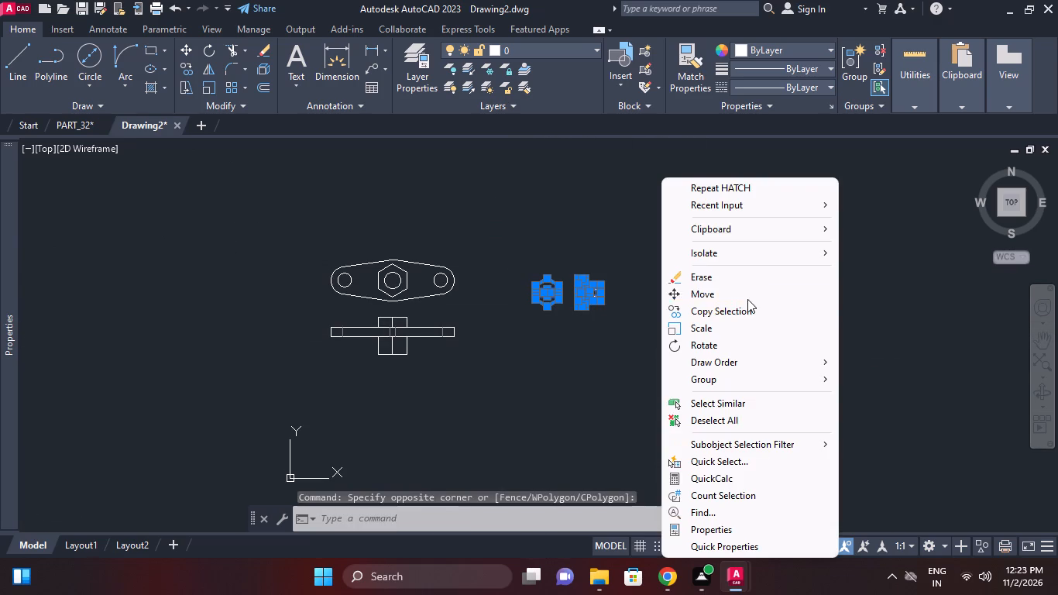
click(727, 300)
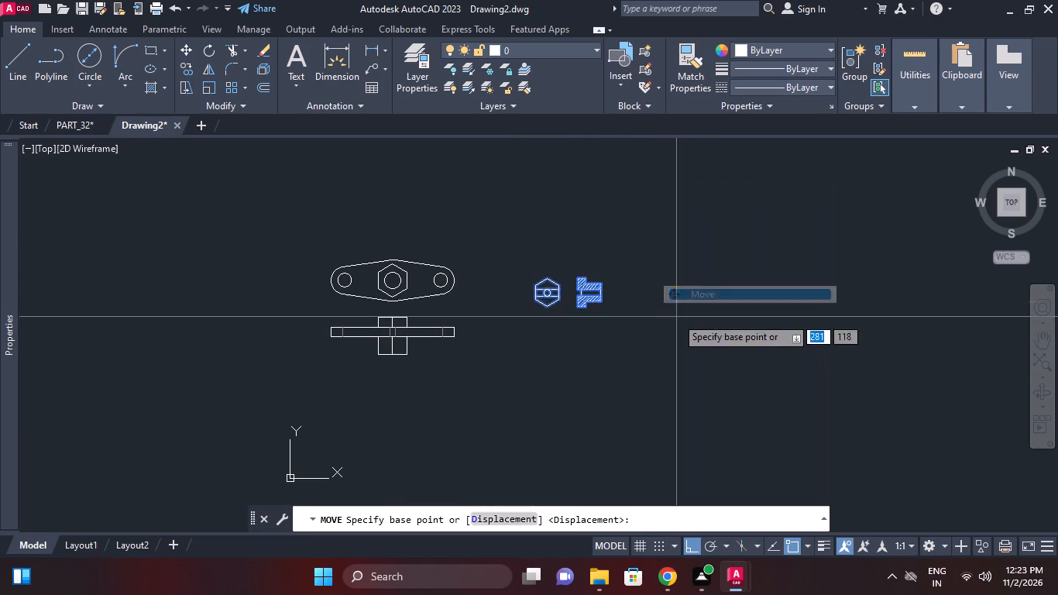
click(676, 317)
click(635, 310)
Move the slotted hexagon and its section view straight up, roughly level with the link plate's front view.
scroll(439, 249, up, 2)
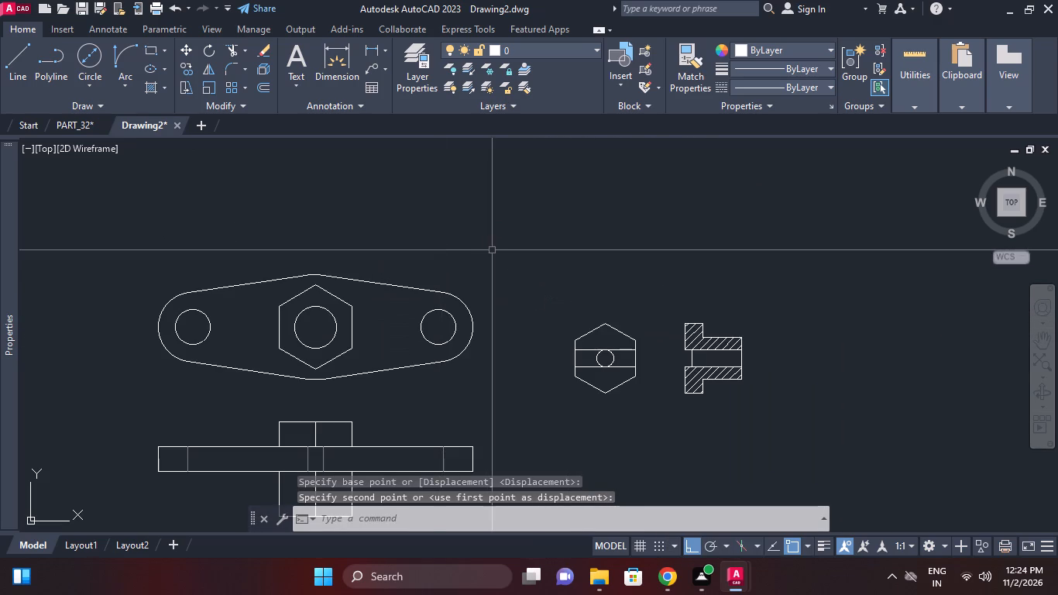
click(596, 323)
double_click(540, 278)
click(545, 296)
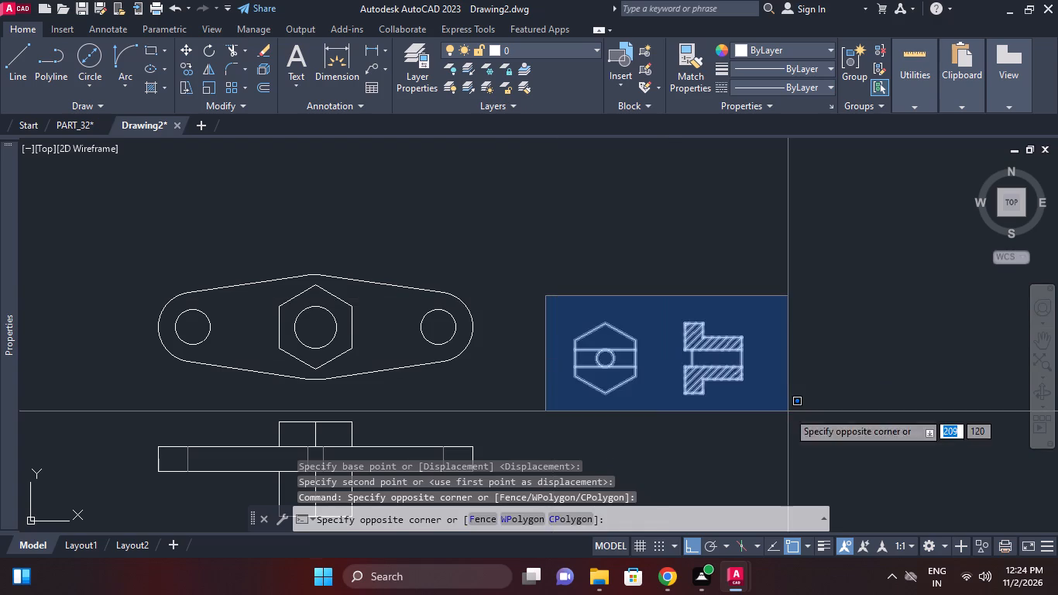
click(788, 411)
right_click(788, 411)
click(851, 154)
click(854, 285)
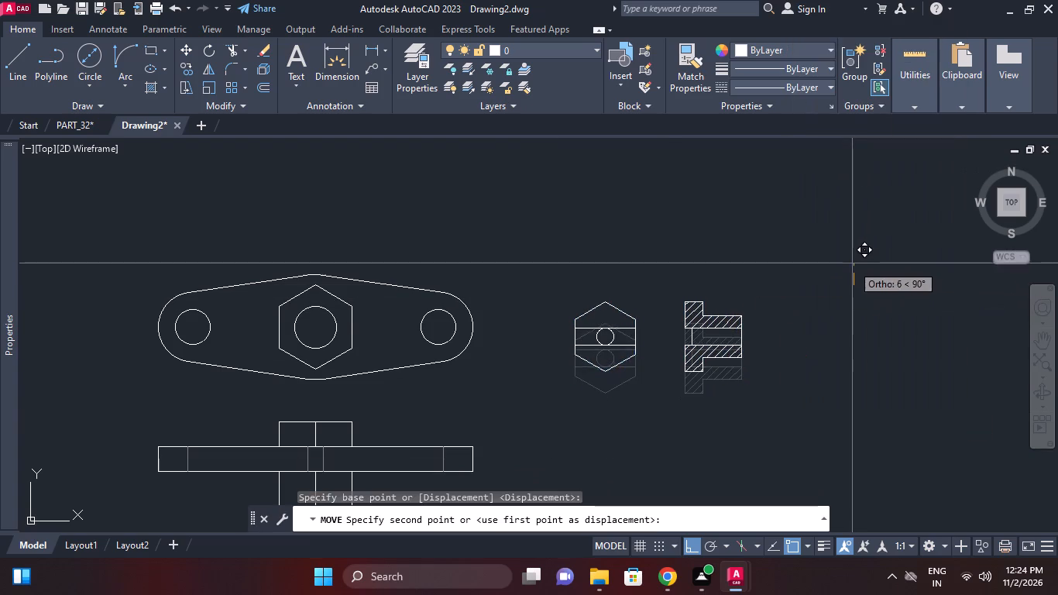
click(851, 249)
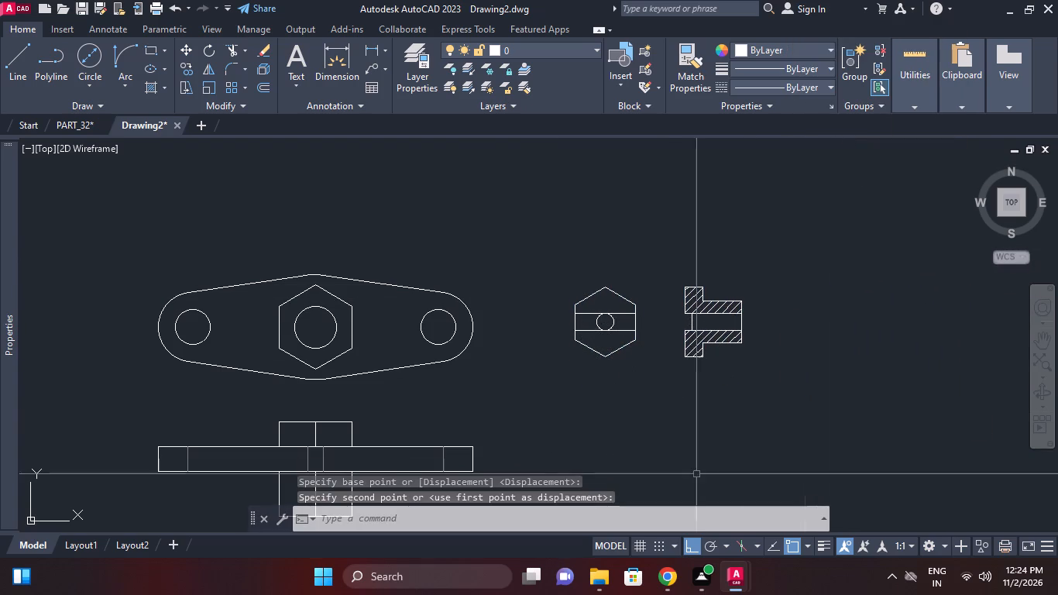
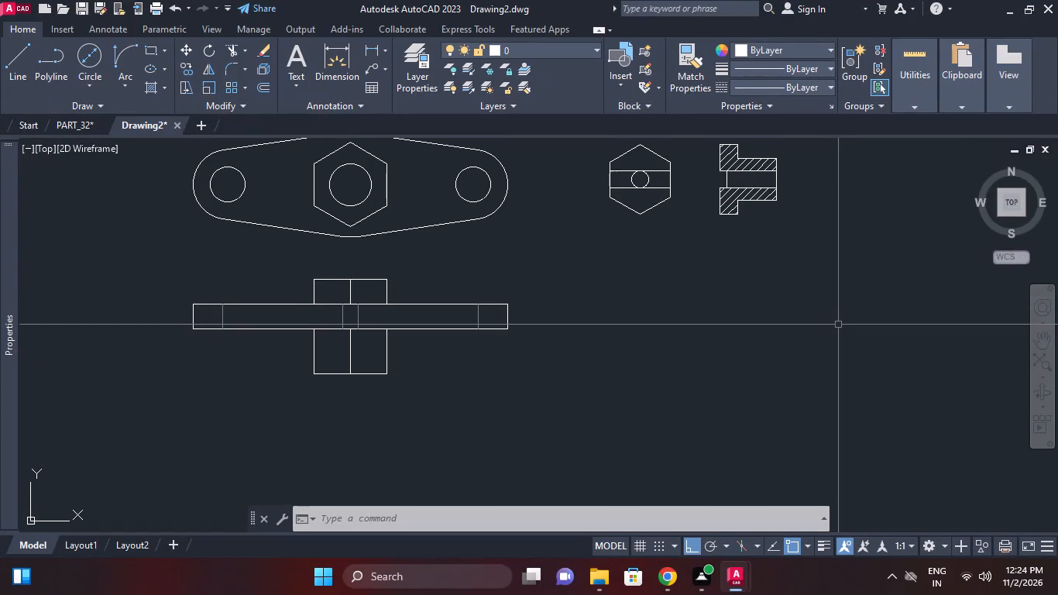
Draw a six-sided polygon inscribed in a circle of radius 9, in the empty space beyond and below the hatched section view.
middle_click(640, 249)
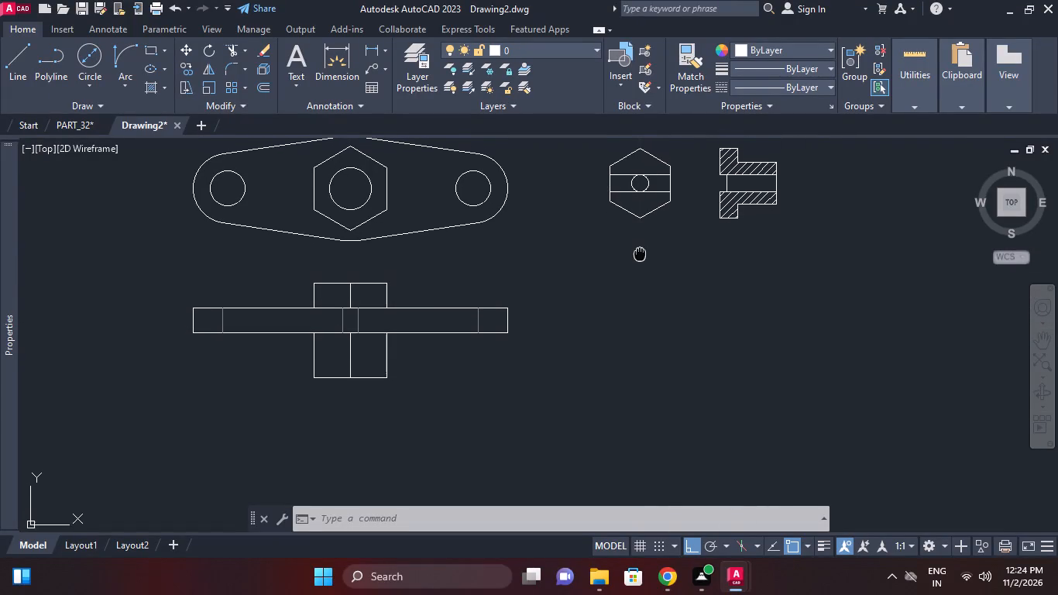
middle_click(689, 294)
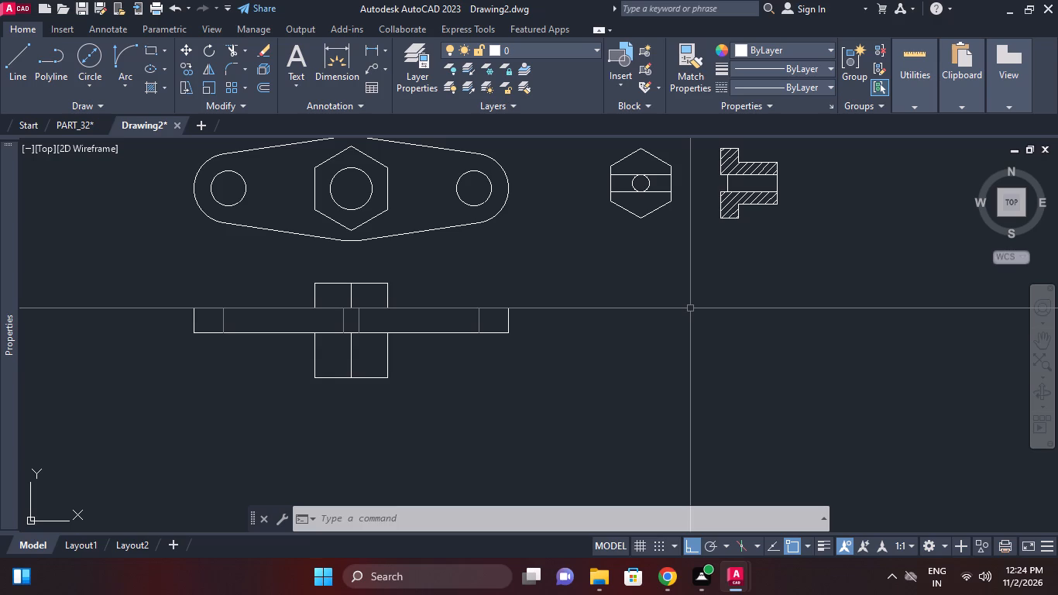
scroll(588, 368, down, 2)
middle_click(590, 371)
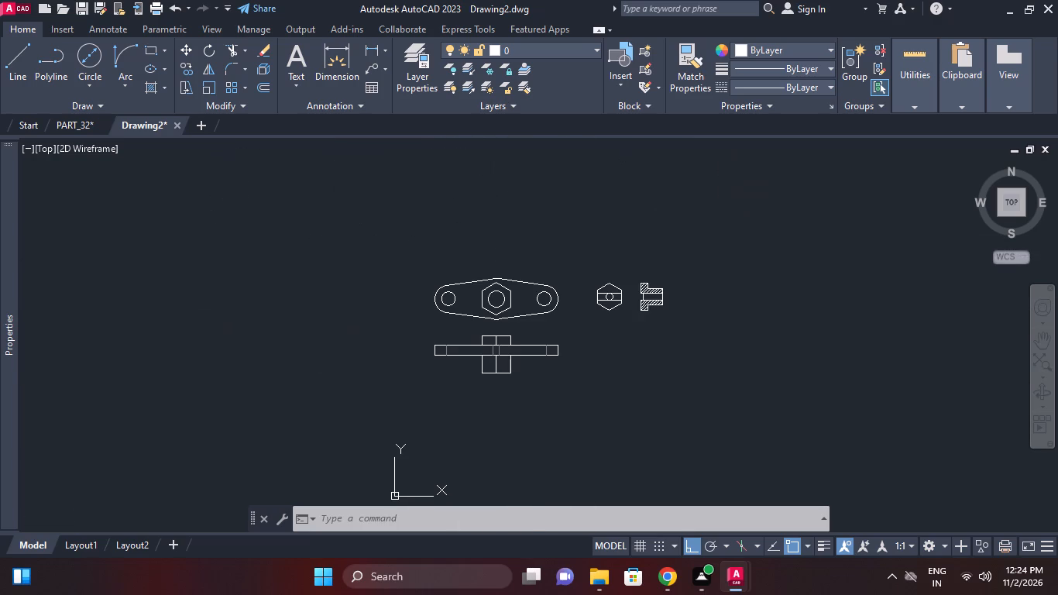
middle_drag(618, 363, 610, 369)
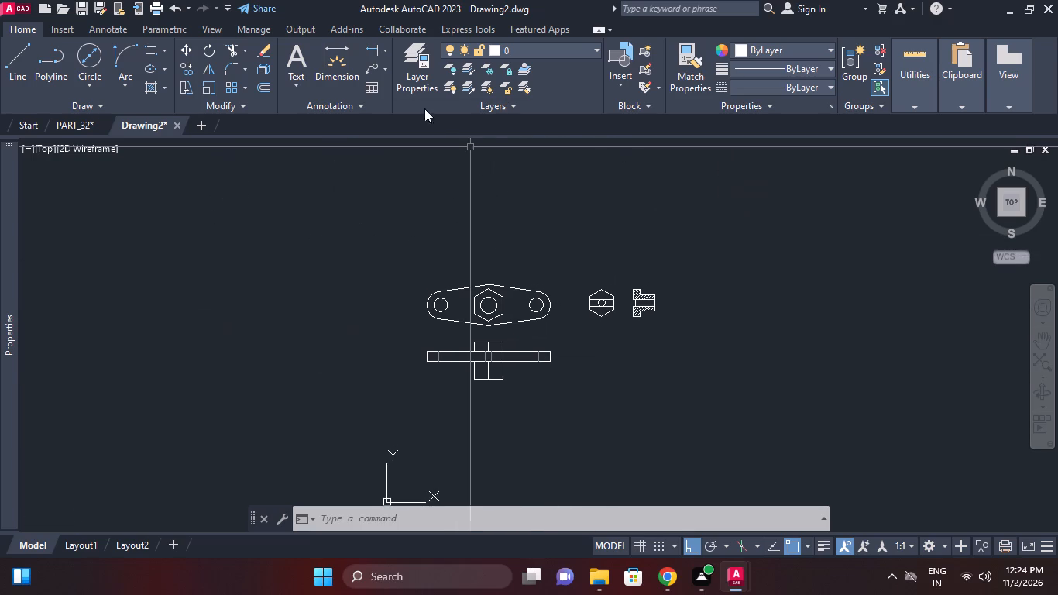
right_click(602, 182)
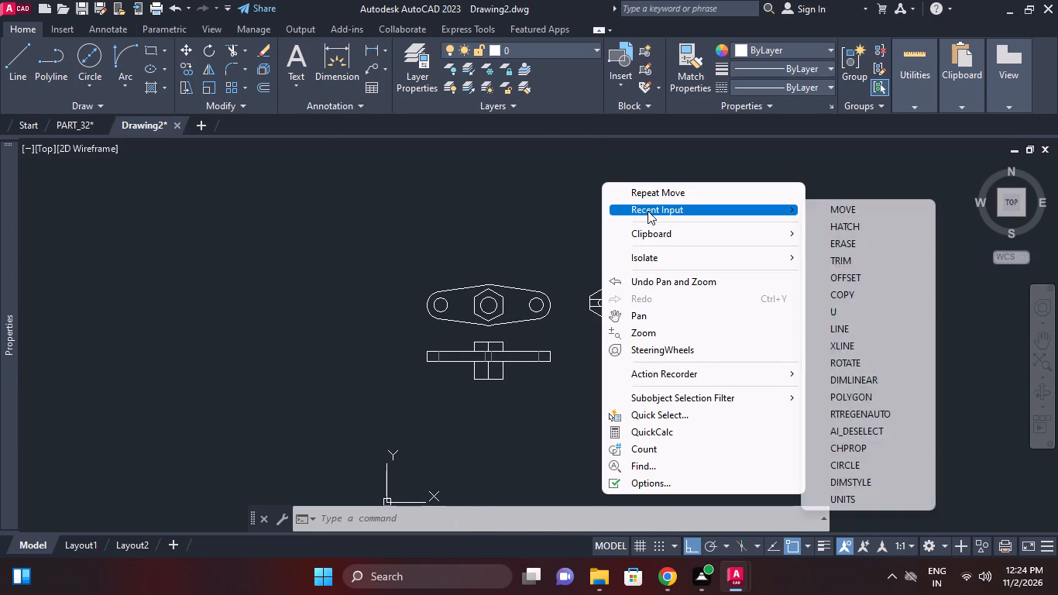
click(853, 397)
scroll(732, 349, up, 1)
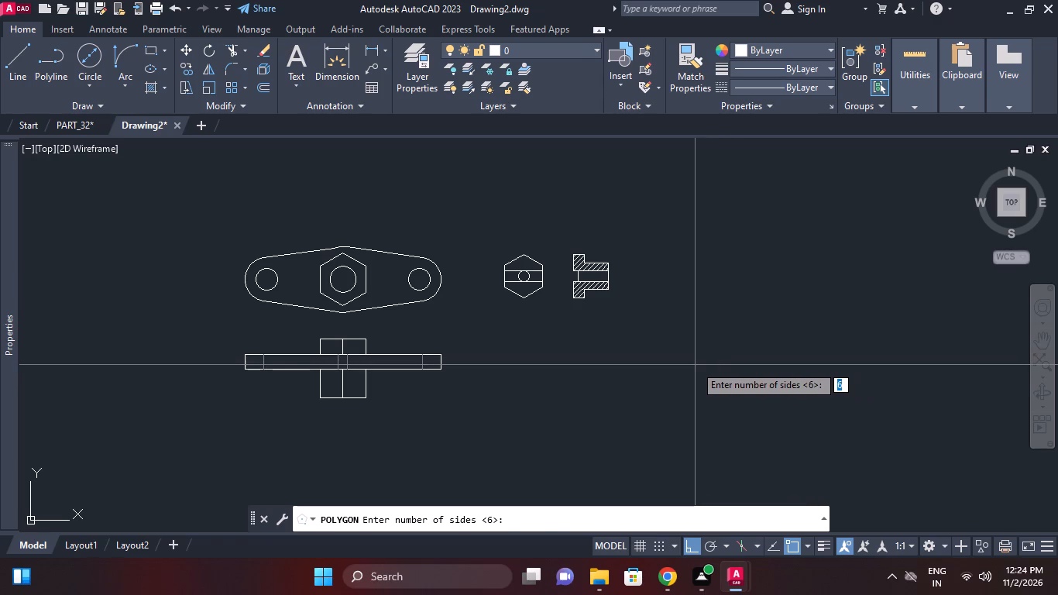
right_click(695, 365)
click(703, 383)
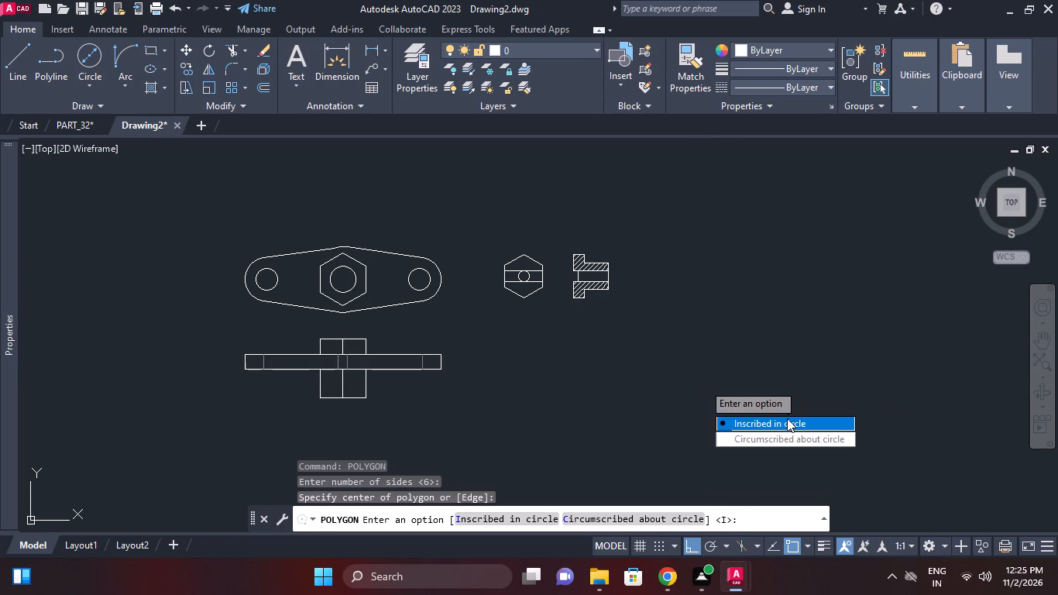
drag(787, 419, 703, 383)
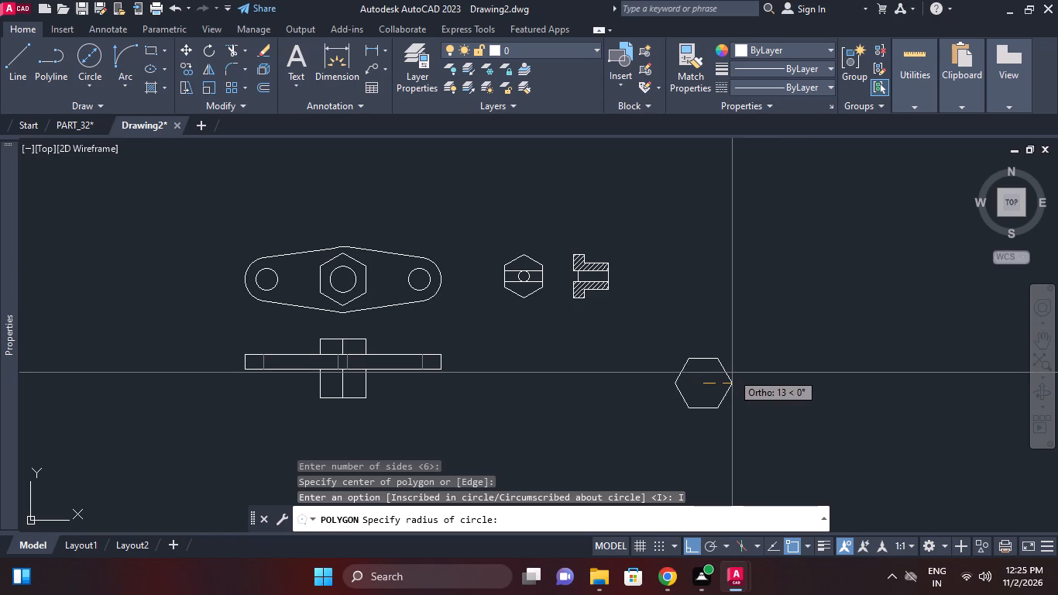
key(9)
key(Return)
Check the length of the new hexagon's top edge with a linear dimension preview, without placing the dimension.
scroll(693, 369, up, 2)
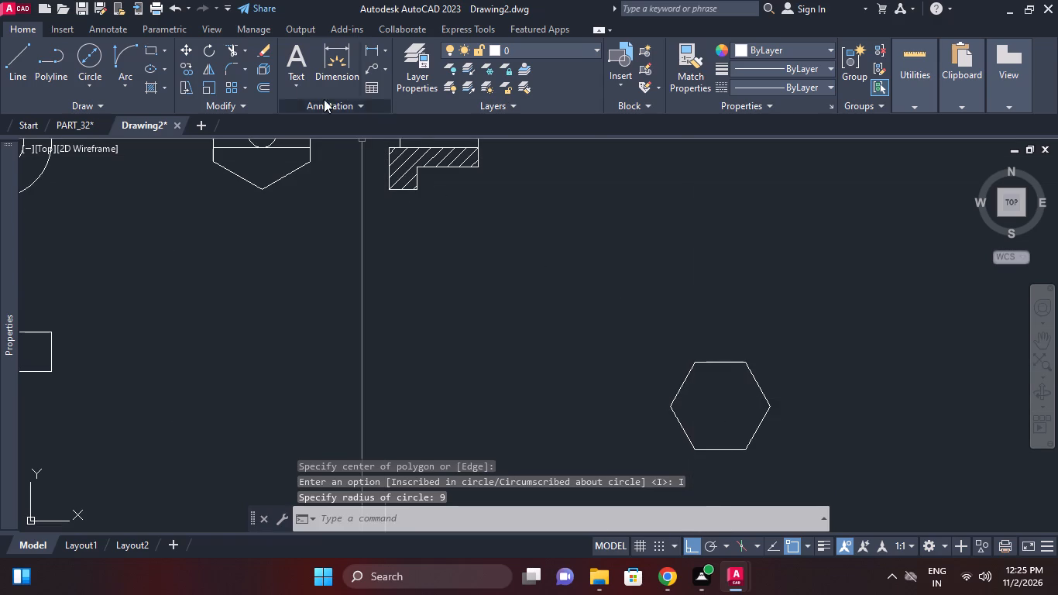
click(375, 44)
right_click(474, 161)
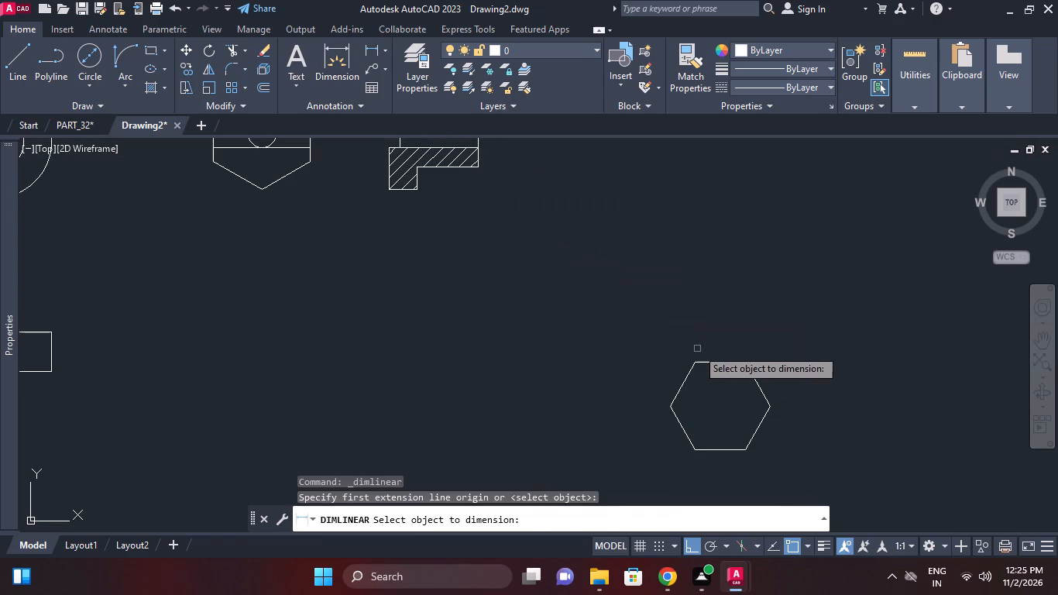
double_click(720, 366)
click(718, 357)
click(719, 360)
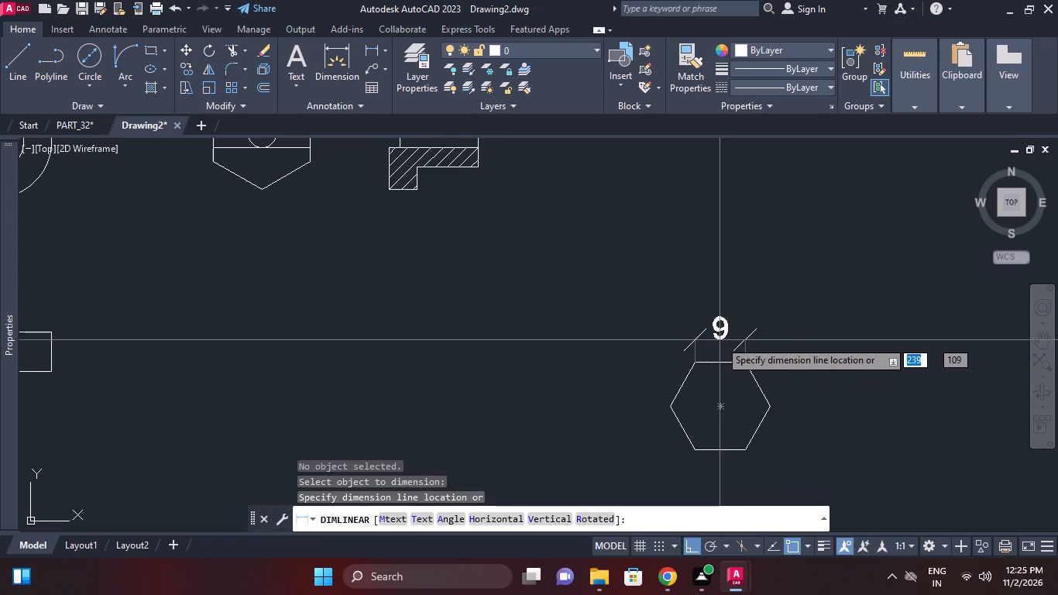
right_click(730, 301)
click(796, 42)
Move the new hexagon horizontally about 78 mm toward the link plate's side view, roughly beneath the slotted hexagon.
scroll(766, 227, down, 3)
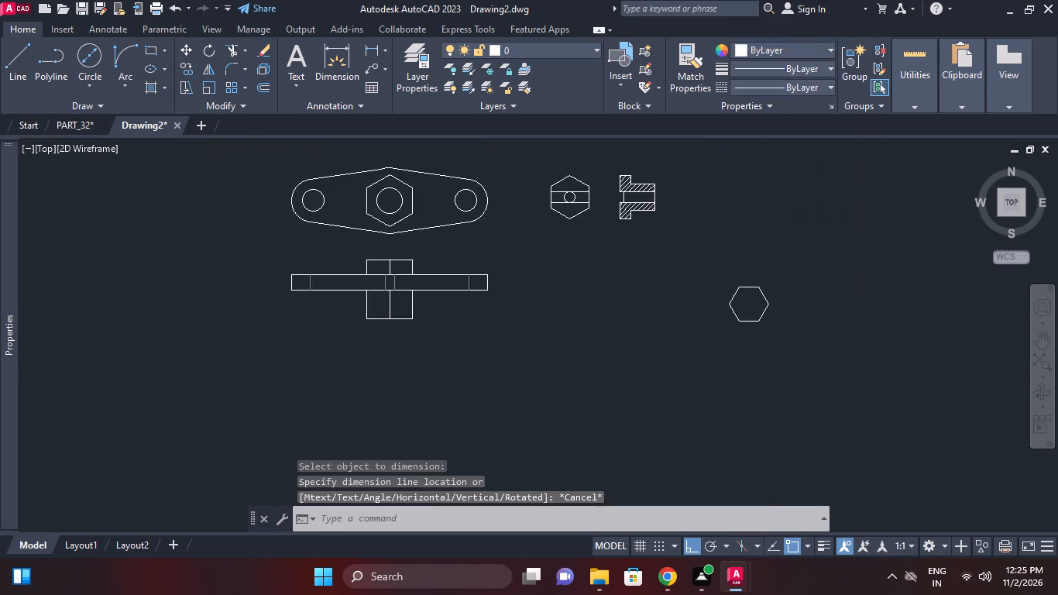
scroll(782, 304, up, 1)
click(782, 315)
click(744, 253)
right_click(793, 254)
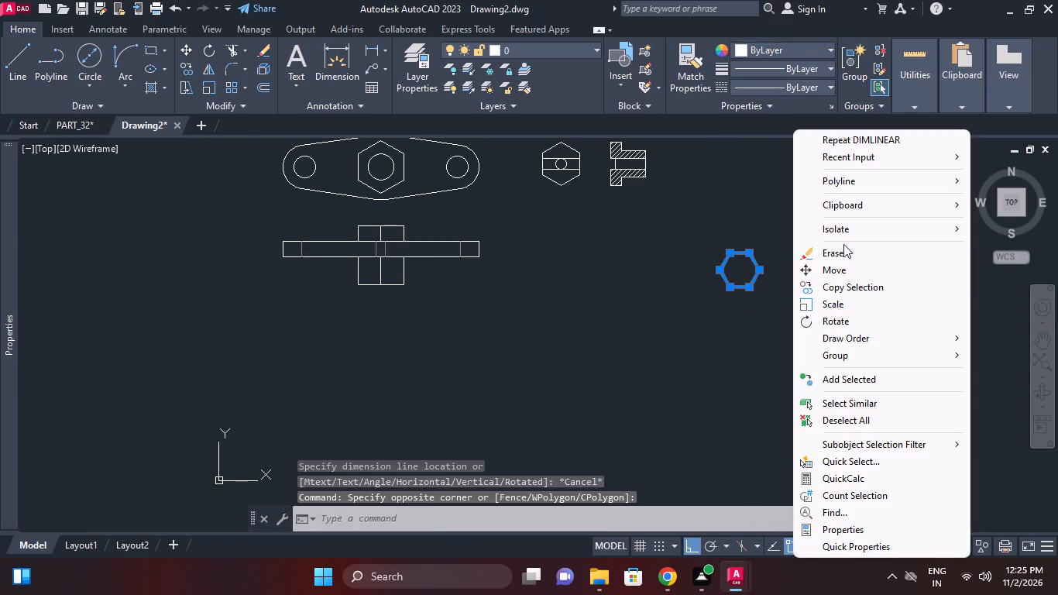
double_click(841, 269)
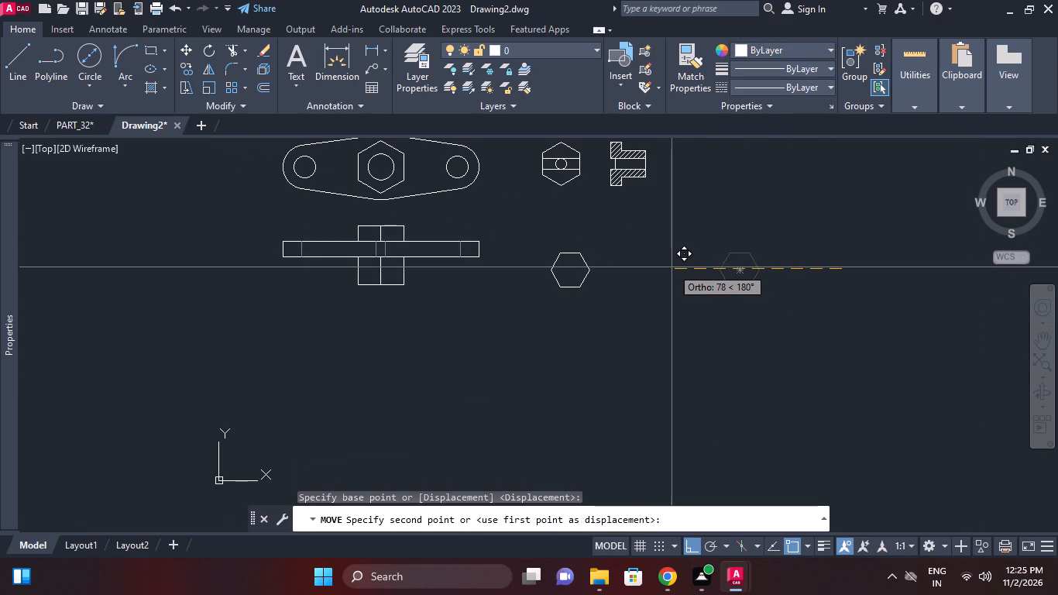
click(672, 267)
Draw two concentric circles at the new hexagon's centre, one of diameter 11 and one of radius 4.
scroll(606, 274, up, 2)
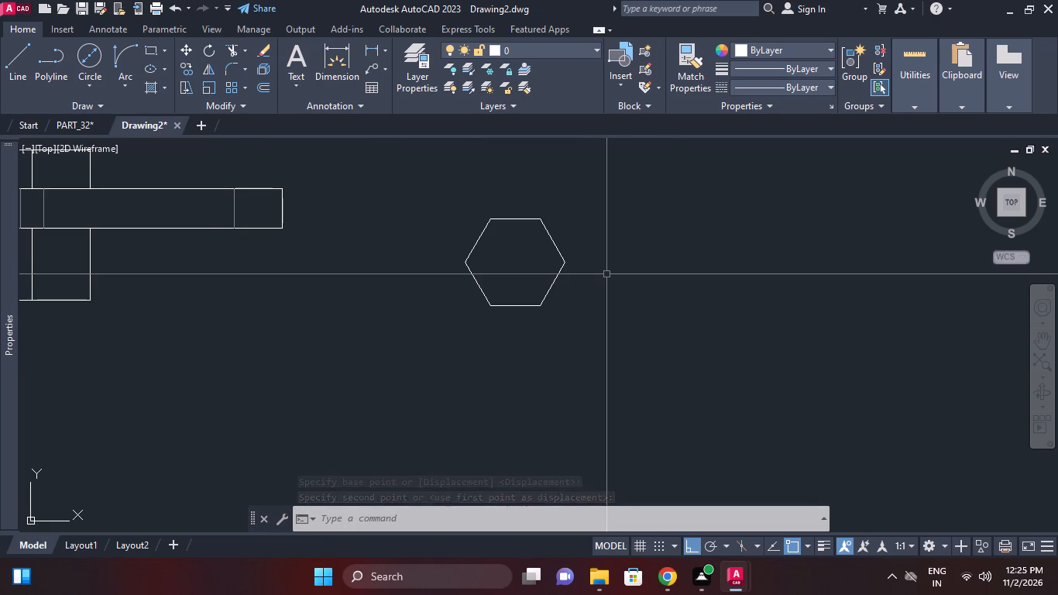
click(93, 60)
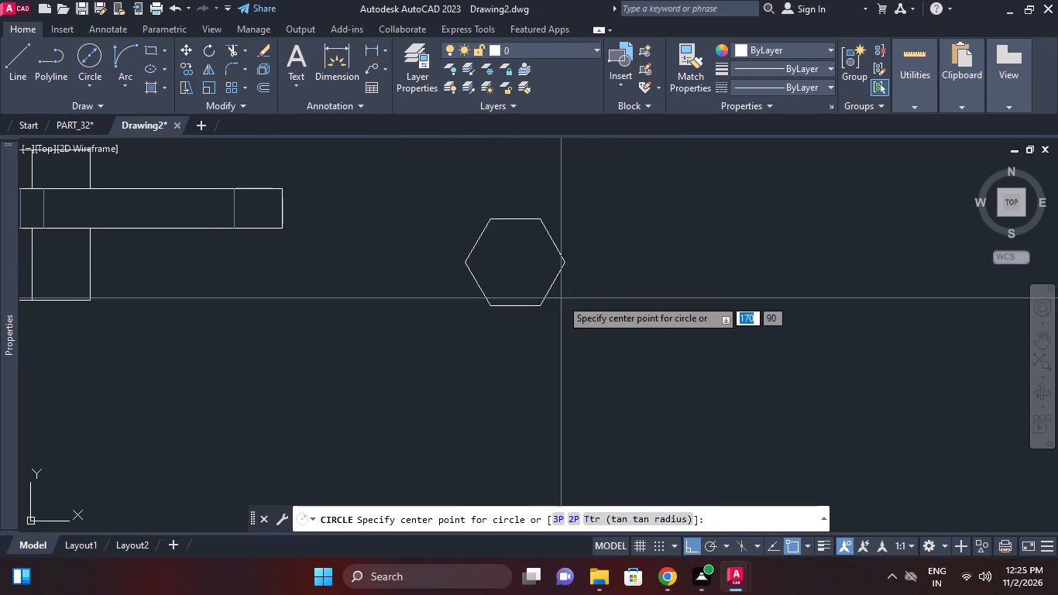
click(516, 259)
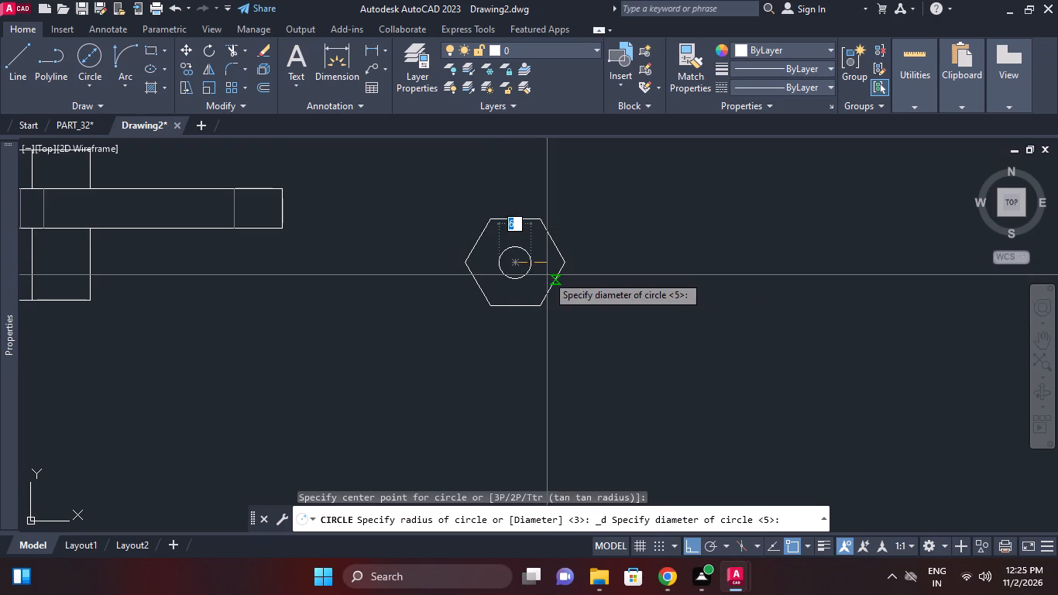
text(11)
key(Return)
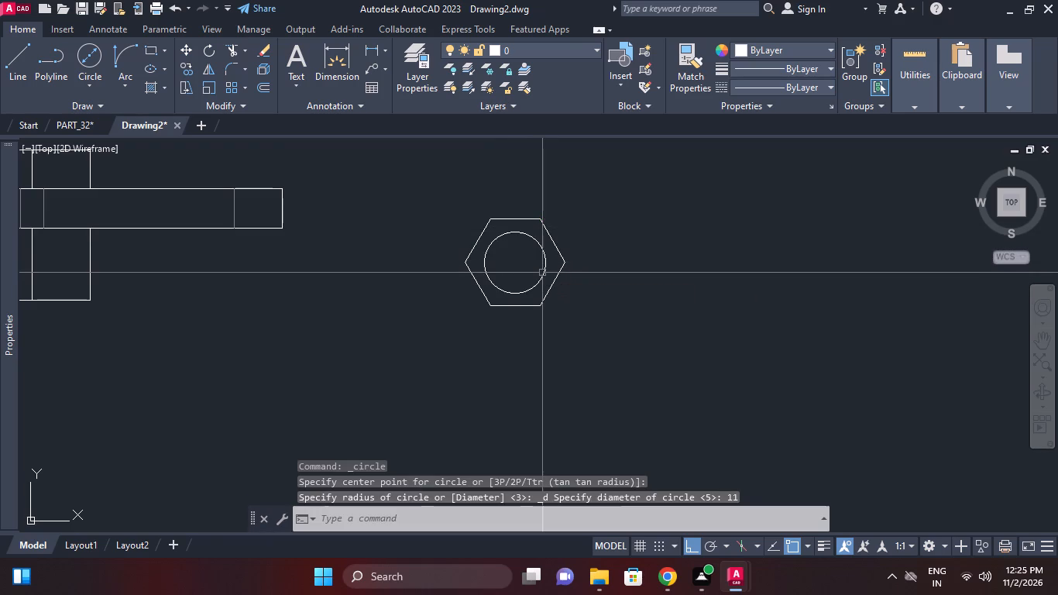
key(Return)
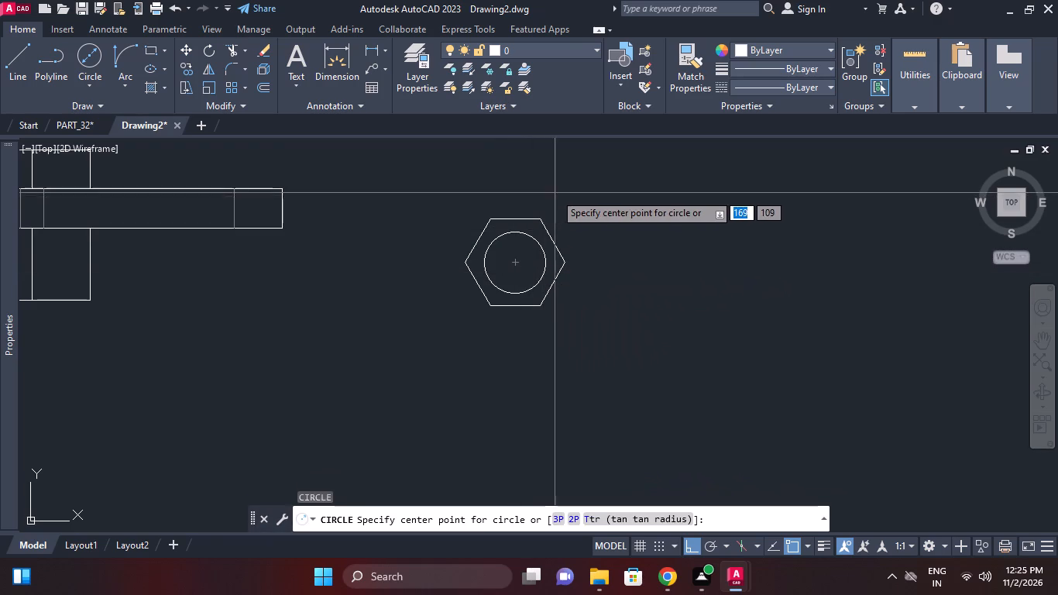
click(514, 263)
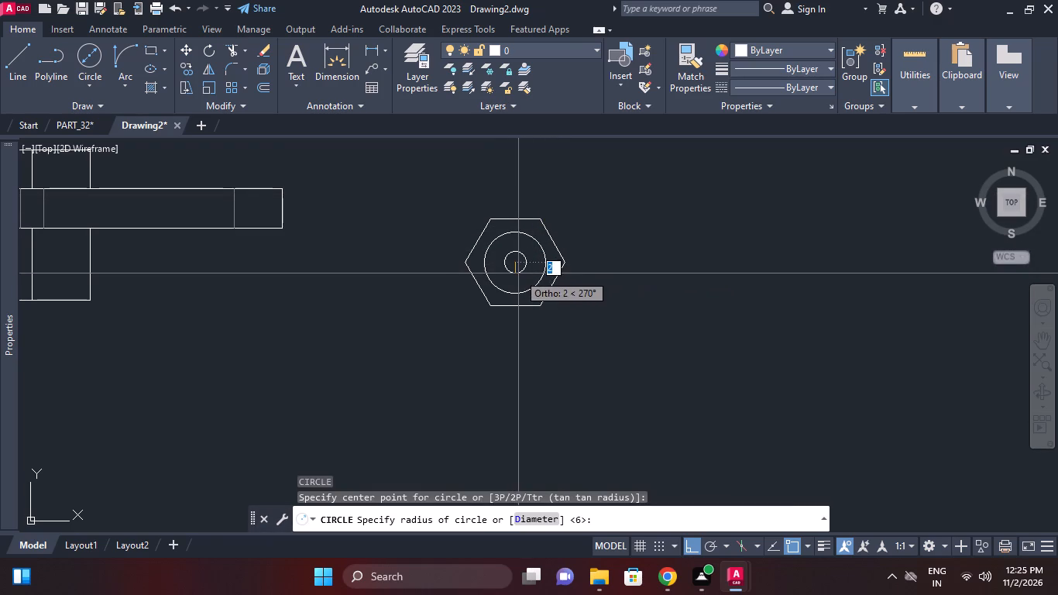
key(4)
key(Return)
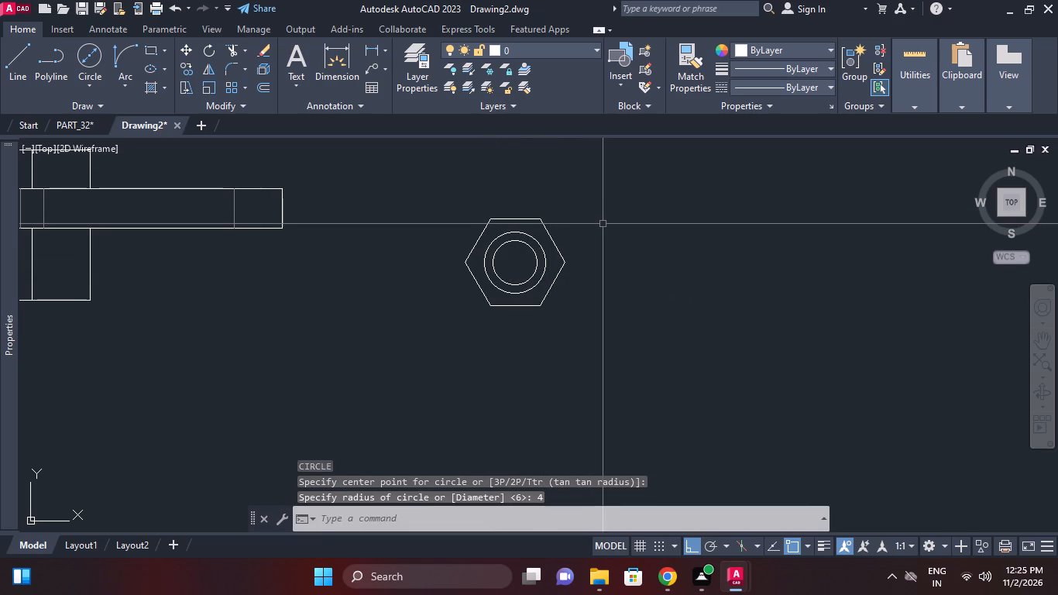
Move the new hexagon and its two circles straight up, roughly level with the link plate's side view.
middle_drag(648, 239, 603, 235)
scroll(538, 256, down, 3)
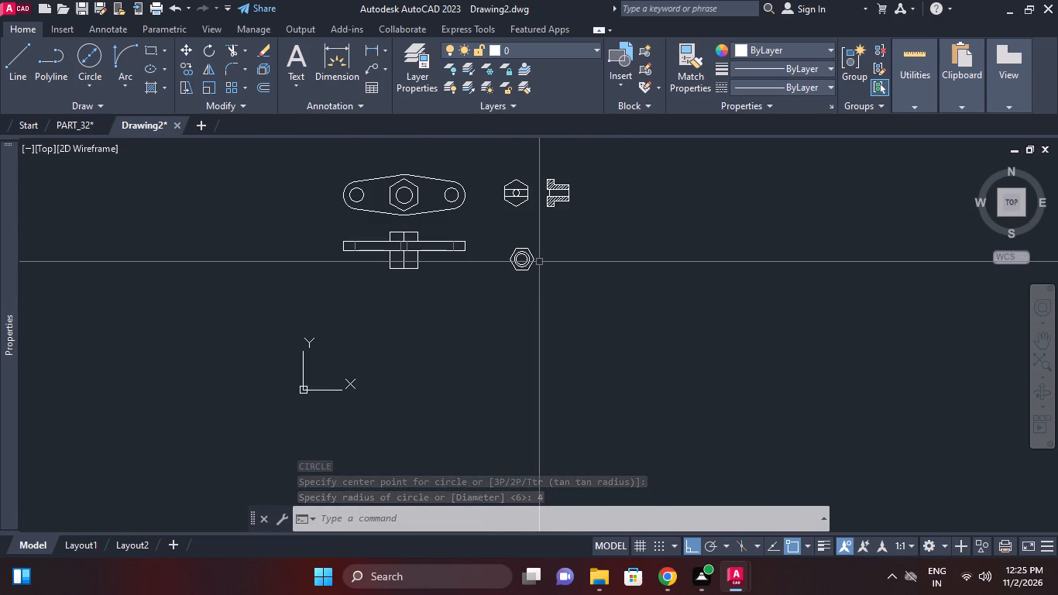
scroll(538, 262, up, 2)
click(562, 318)
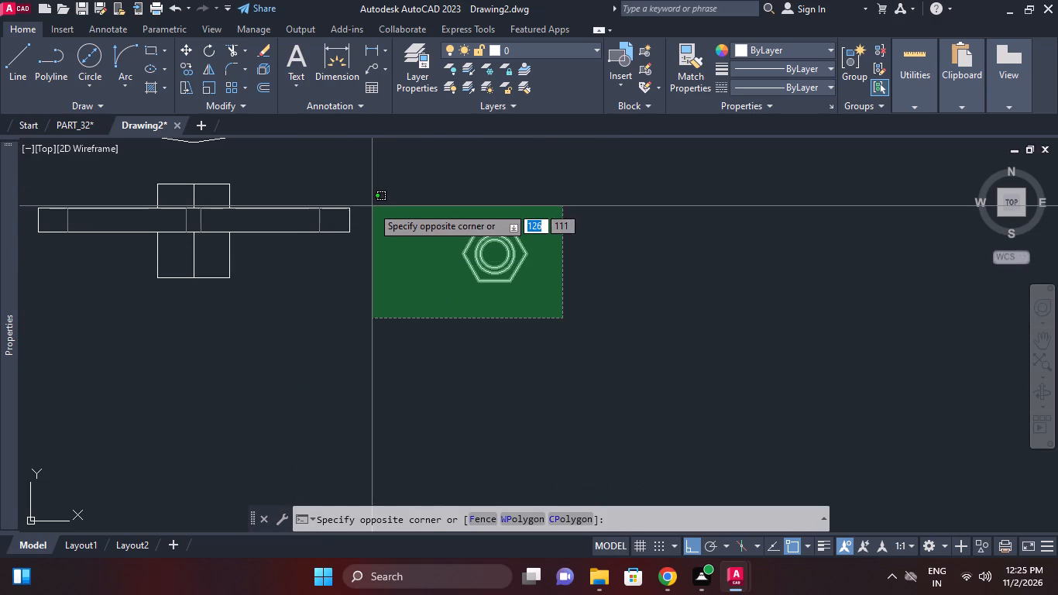
click(395, 195)
right_click(513, 194)
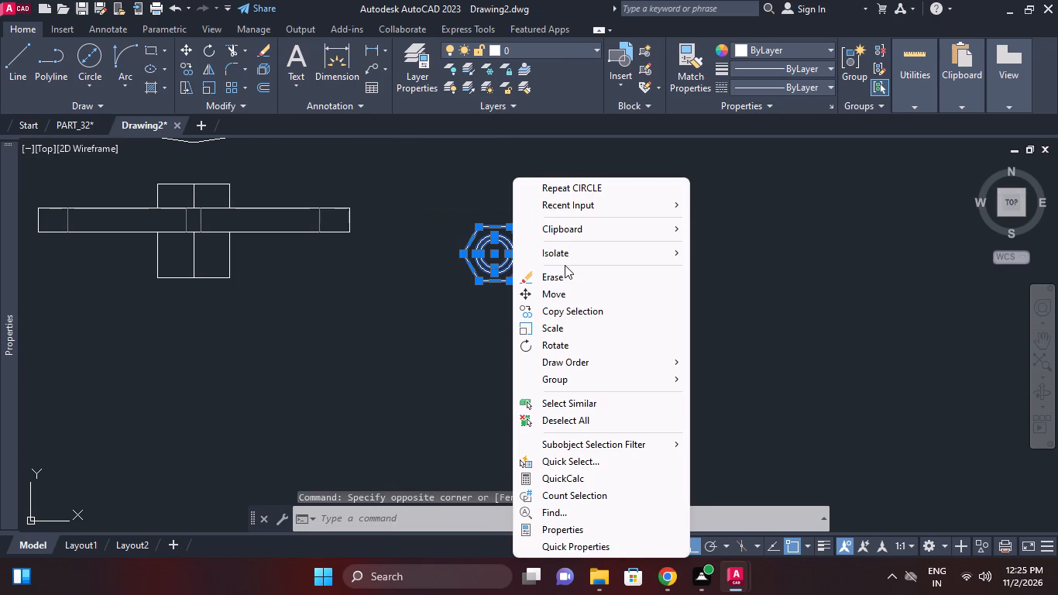
click(565, 288)
scroll(582, 256, down, 1)
middle_drag(582, 280, 583, 291)
click(585, 291)
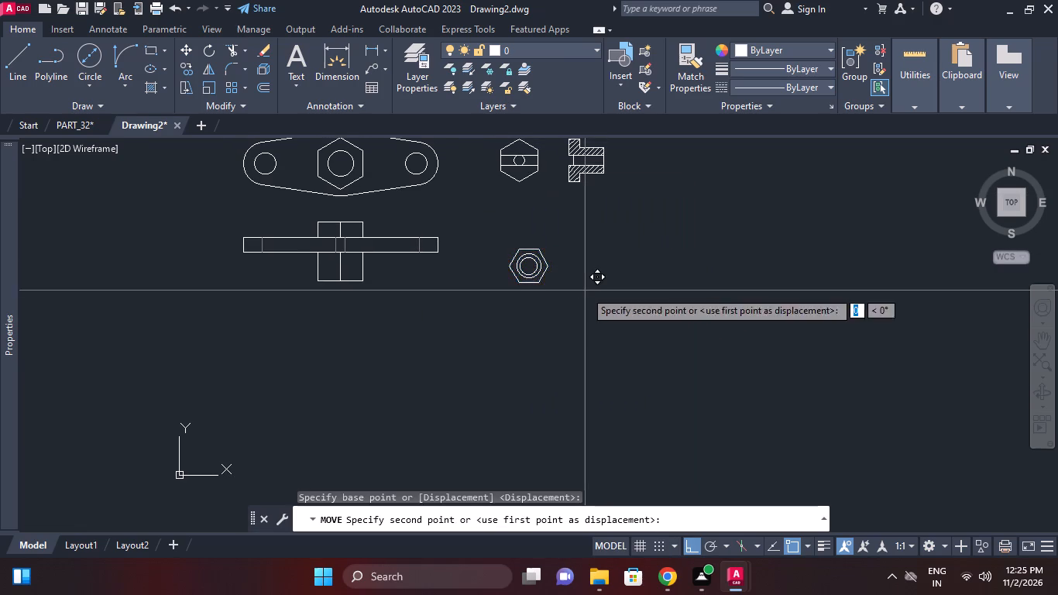
click(584, 263)
Move the hexagon with circles slightly toward the link plate, lining it up beneath the slotted hexagon.
click(548, 273)
click(496, 210)
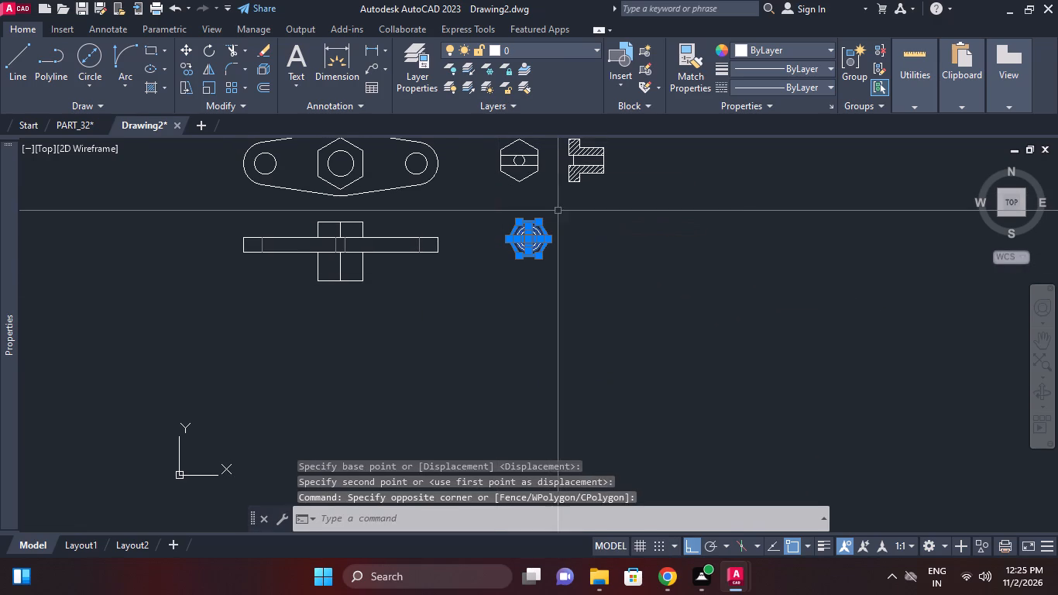
right_click(558, 212)
click(599, 288)
click(600, 259)
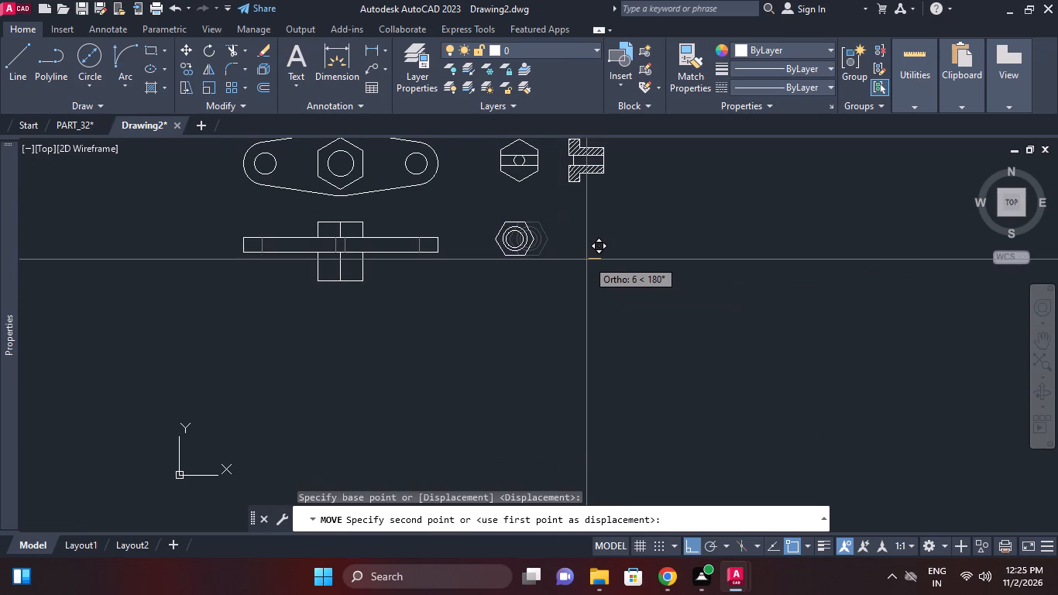
click(594, 259)
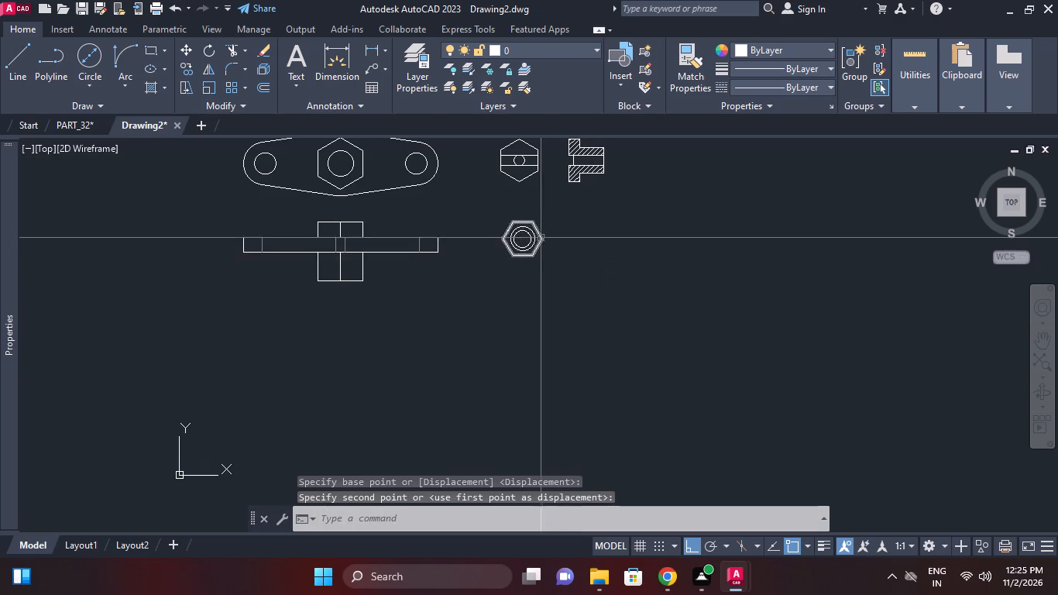
Draw horizontal construction lines through the top and bottom edges of the hexagon with concentric circles.
scroll(540, 238, up, 1)
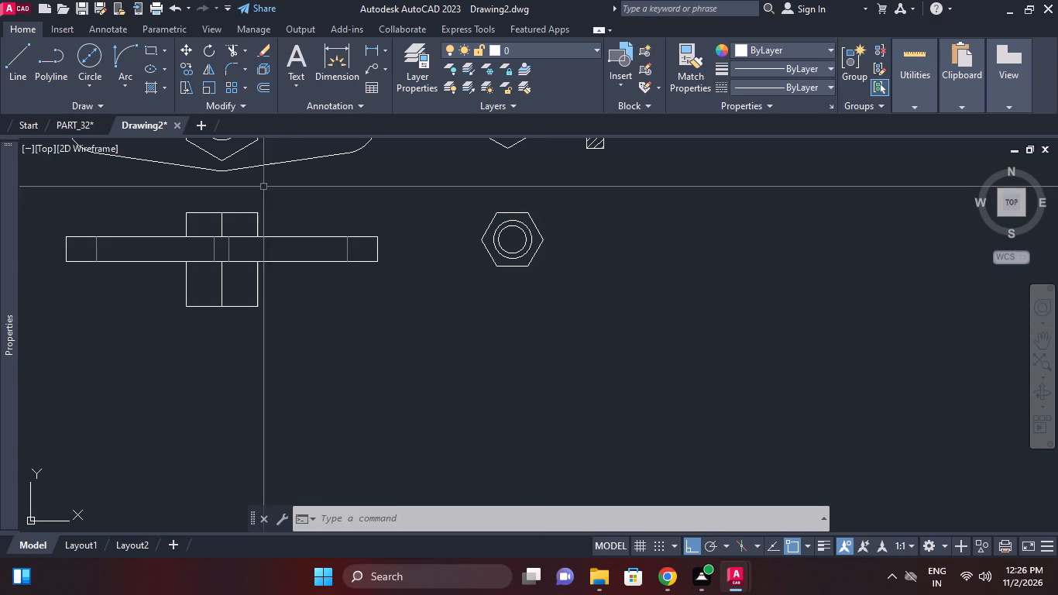
click(69, 100)
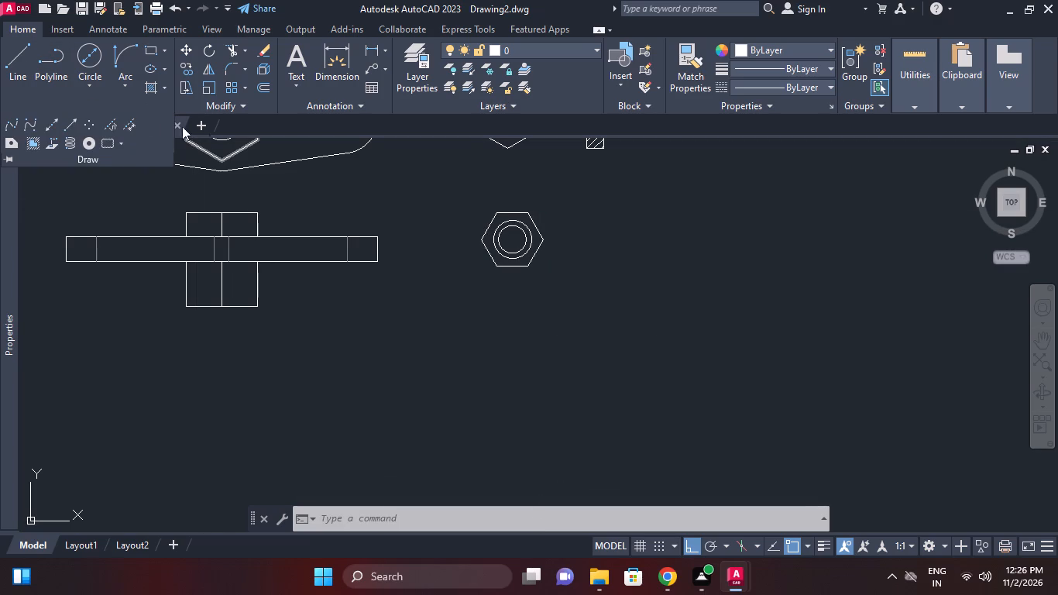
click(47, 123)
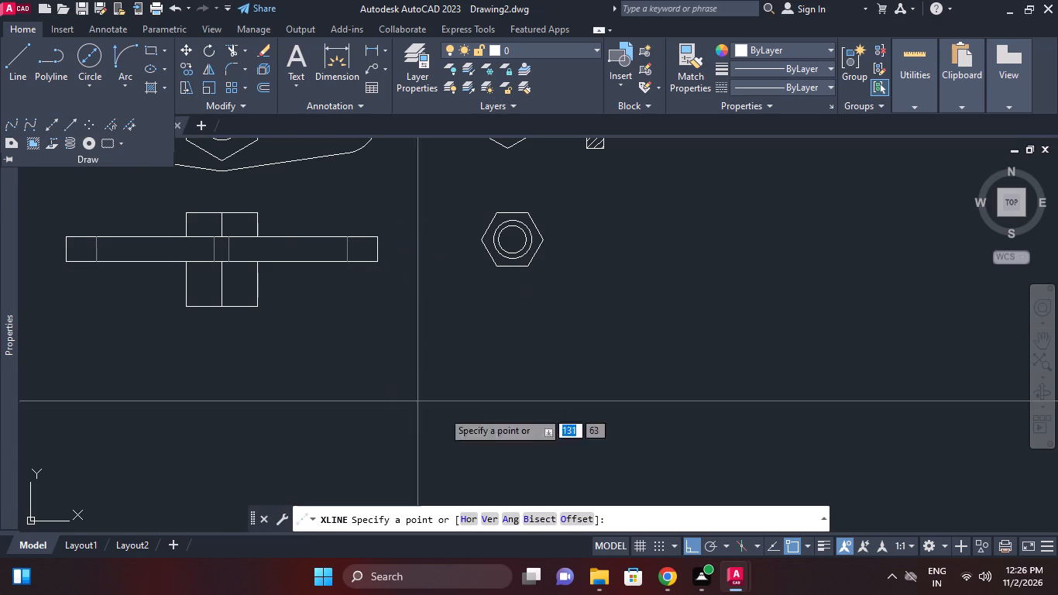
click(469, 518)
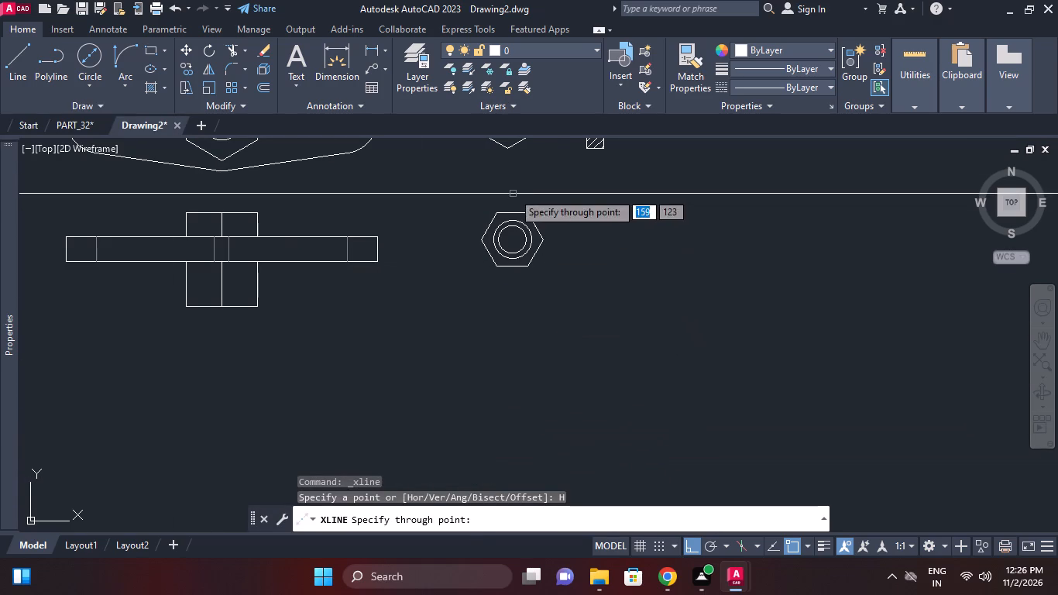
scroll(513, 192, up, 2)
click(552, 242)
click(550, 383)
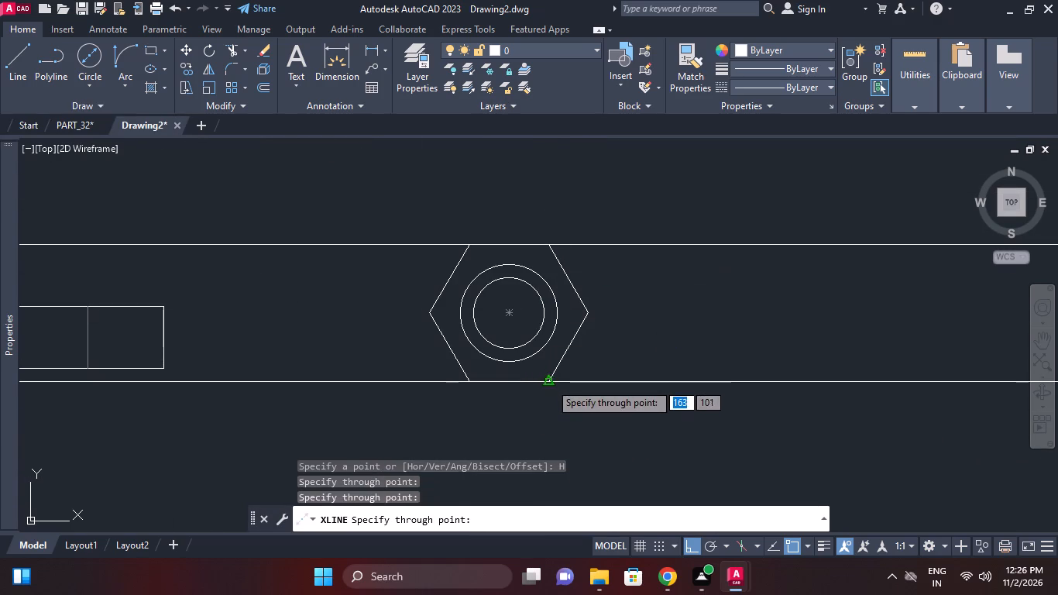
middle_drag(652, 311, 565, 311)
right_click(617, 306)
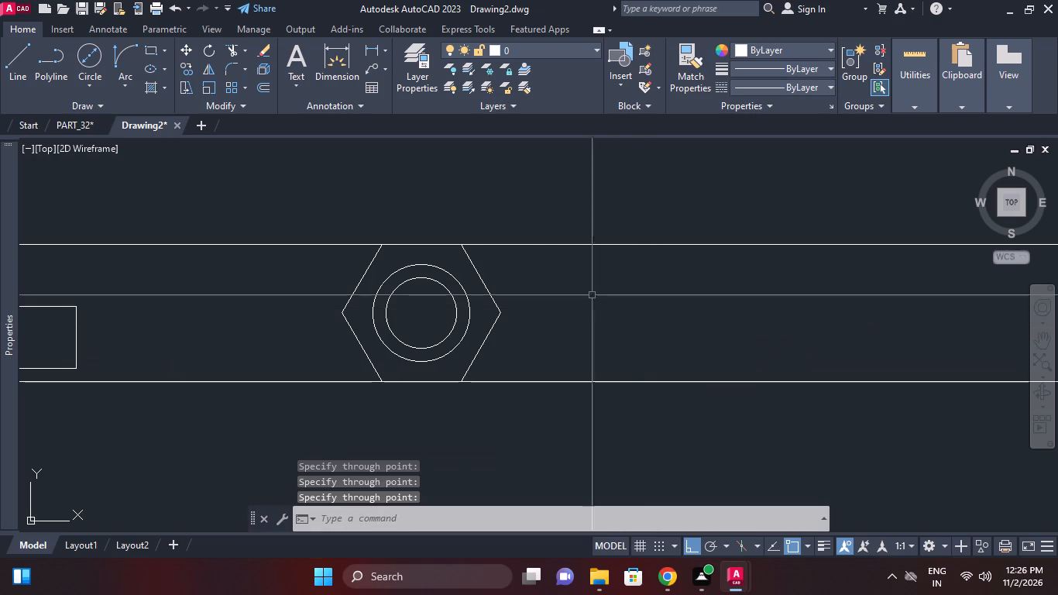
Draw a vertical construction line crossing the two horizontals, to the right of the hexagon with concentric circles.
right_click(510, 190)
click(529, 197)
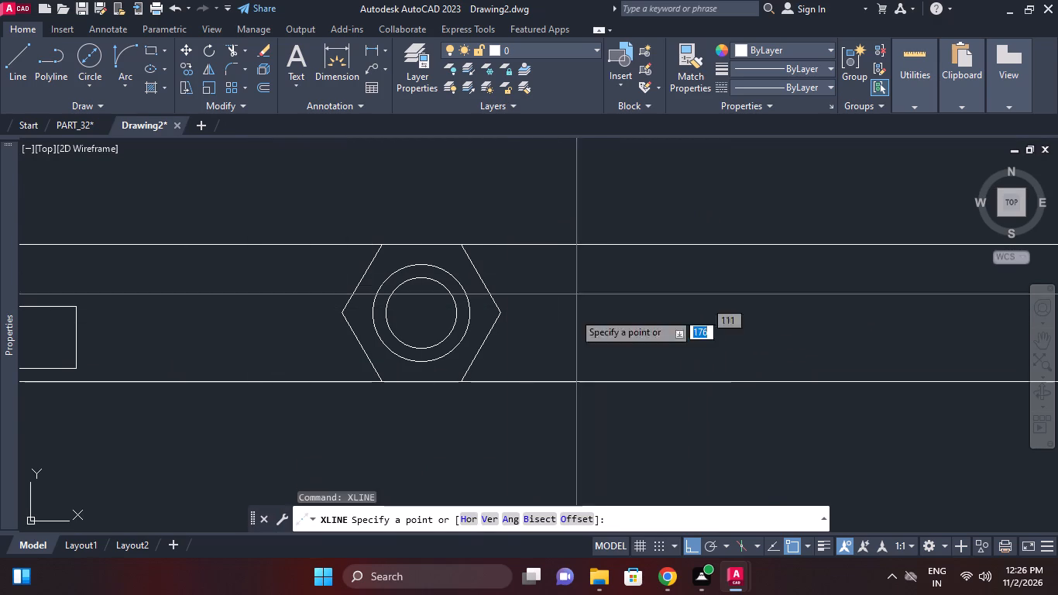
click(494, 517)
click(716, 326)
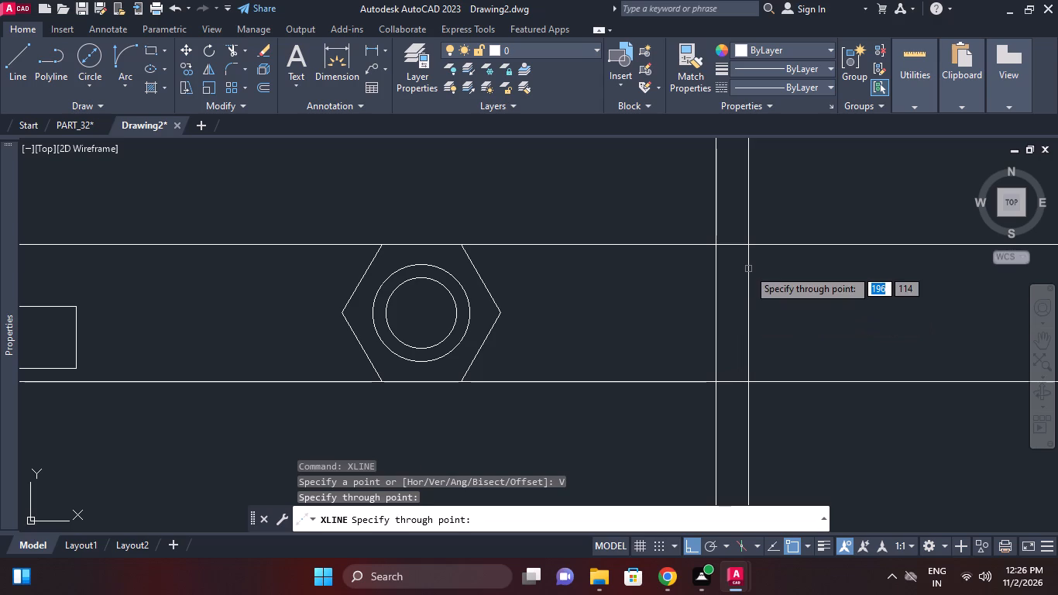
right_click(815, 256)
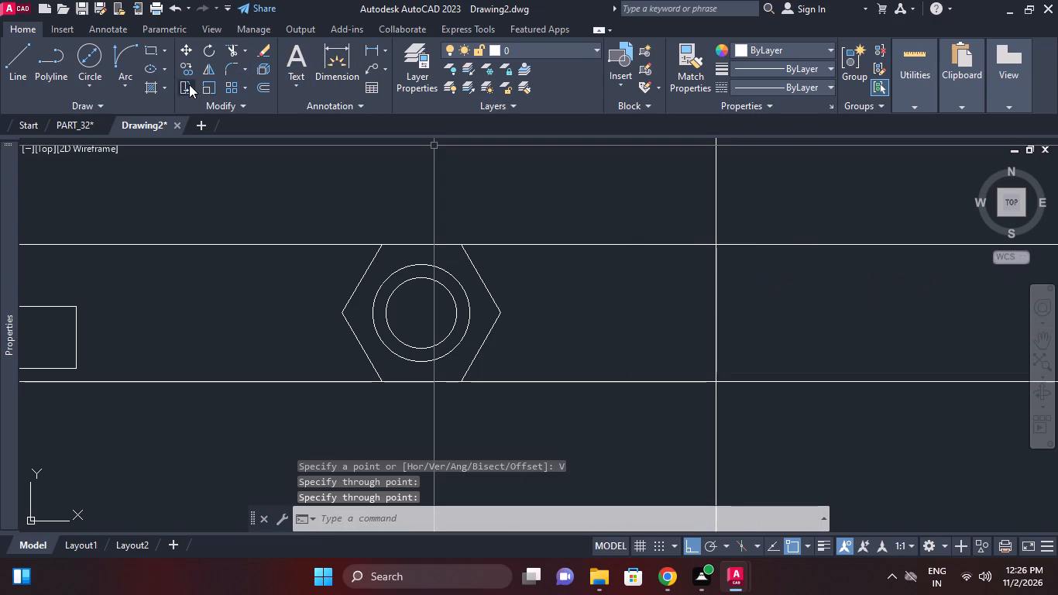
Offset the vertical construction line 22 to the right, and offset that copy a further 8 to the right.
click(258, 91)
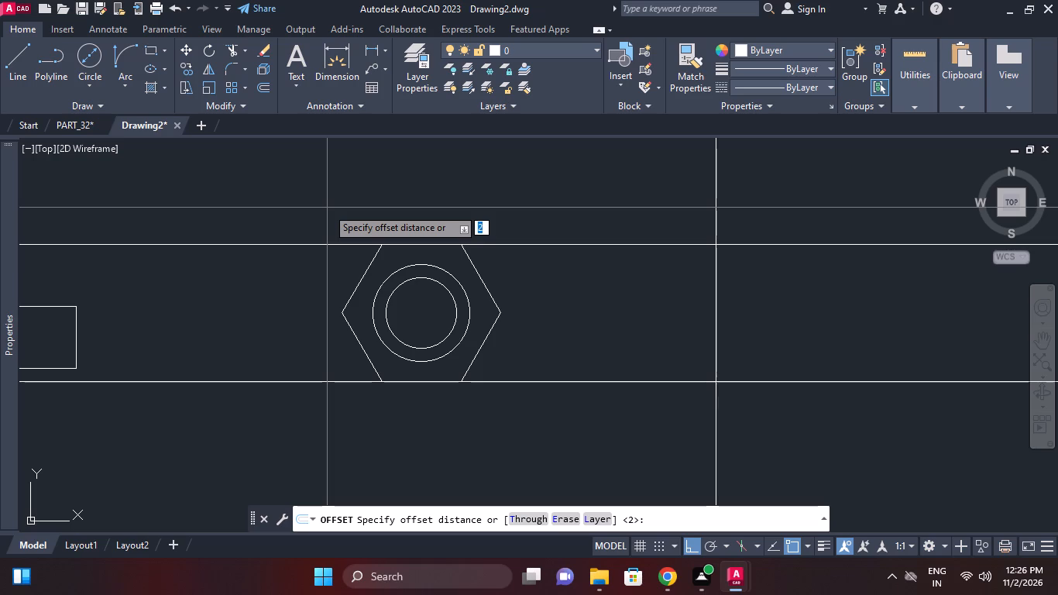
text(22)
key(Return)
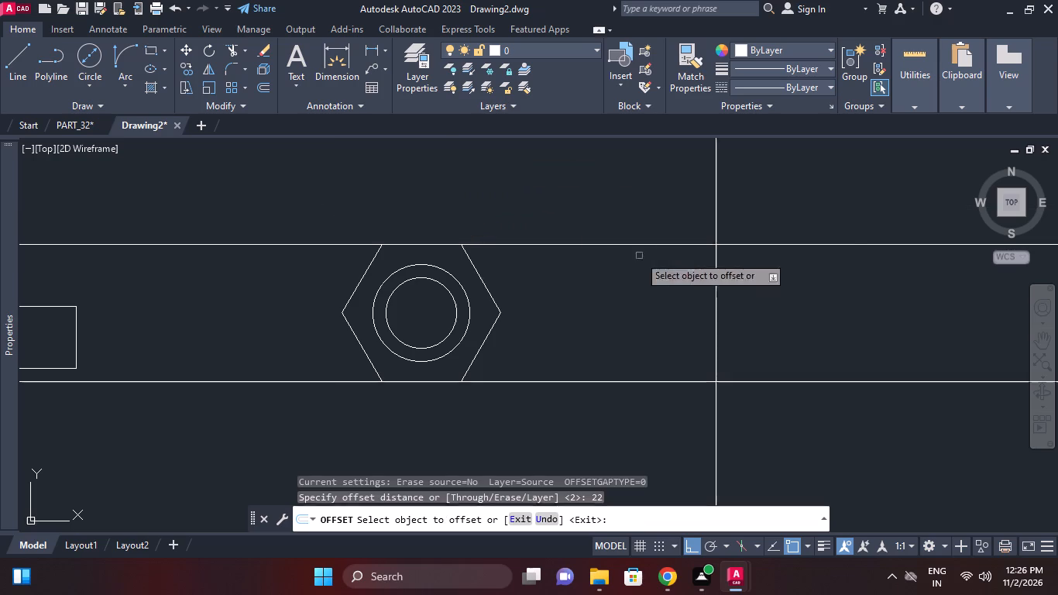
click(714, 209)
middle_drag(837, 199, 555, 201)
click(676, 206)
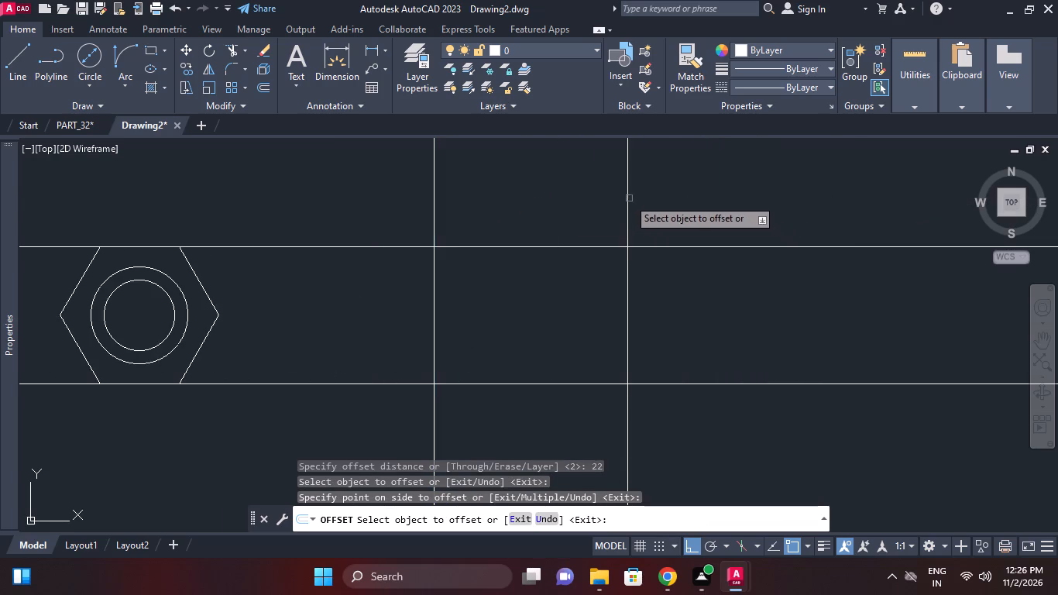
click(626, 196)
key(8)
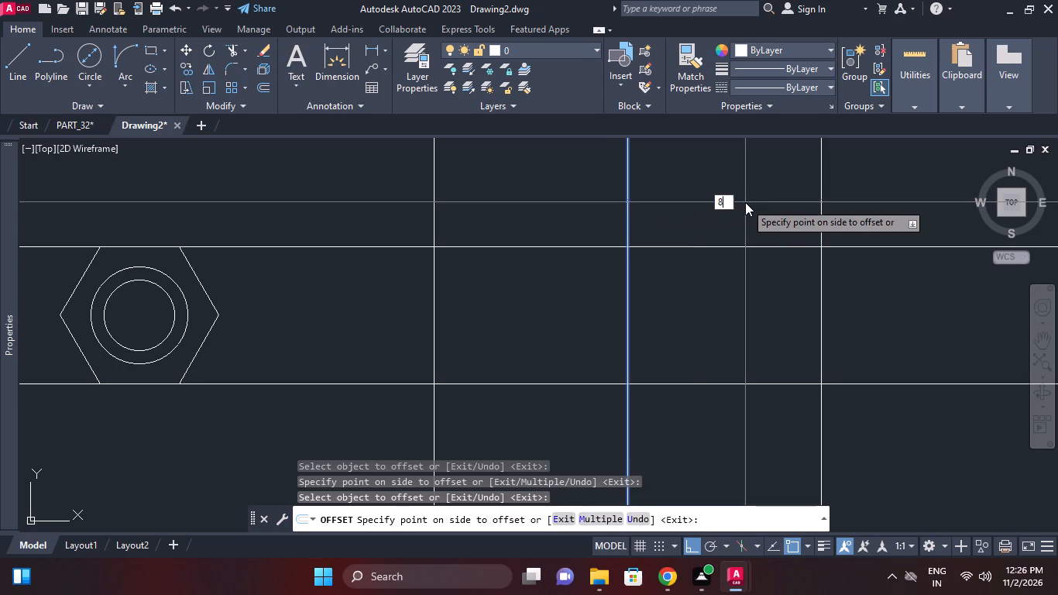
key(Return)
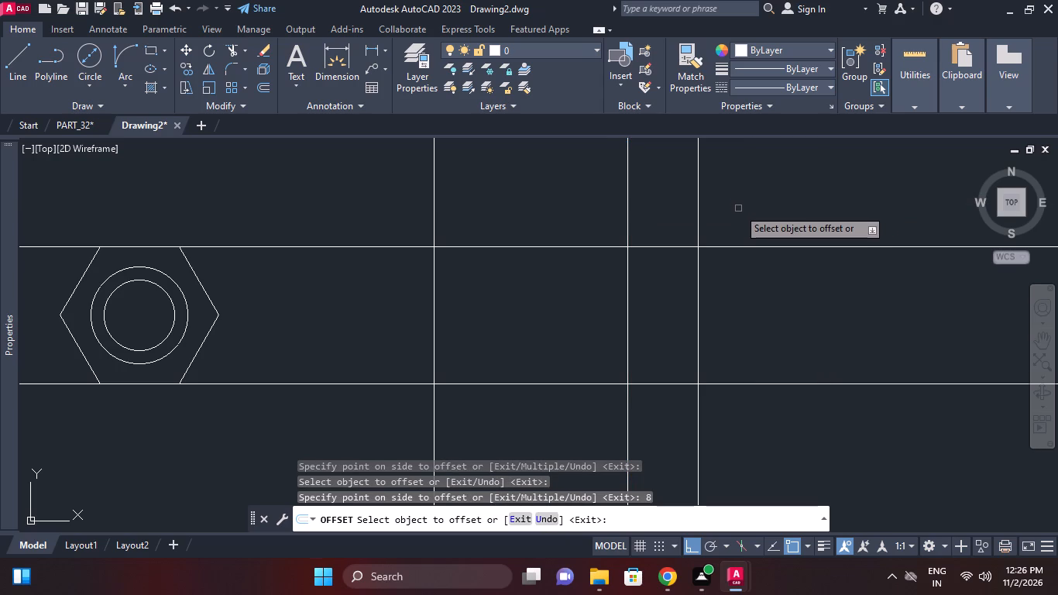
right_click(774, 280)
click(801, 289)
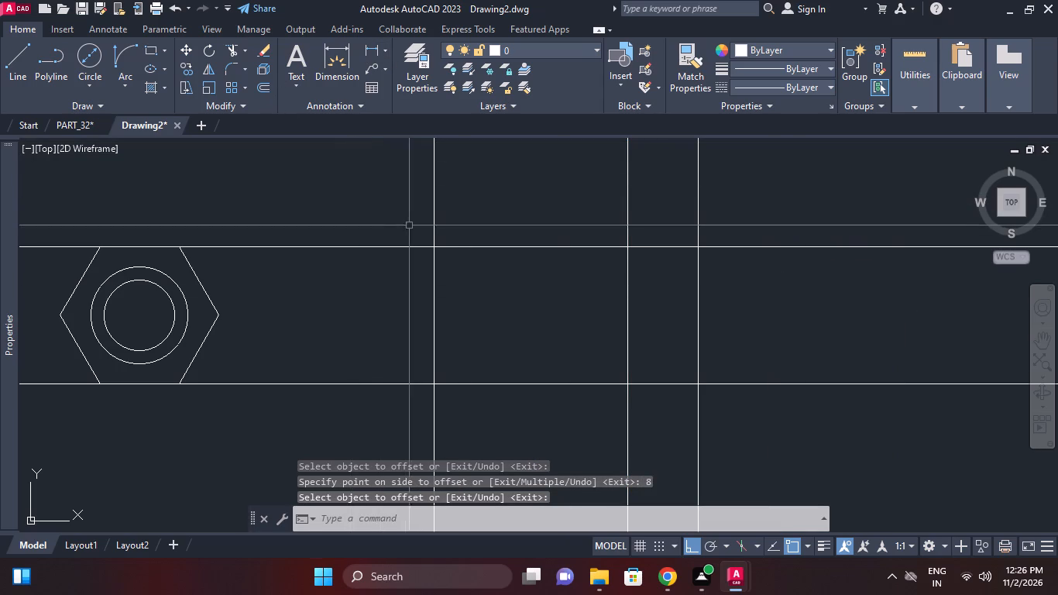
Trim the leftmost vertical construction line to the portion between the two horizontal lines.
click(226, 50)
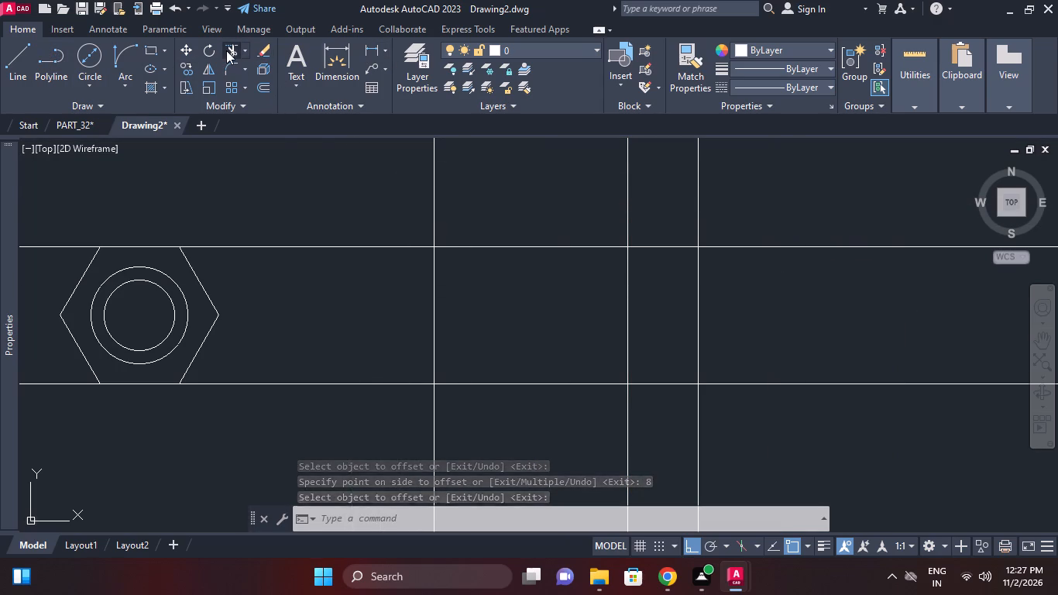
right_click(282, 143)
click(292, 157)
click(389, 172)
click(488, 168)
scroll(476, 171, down, 1)
middle_drag(474, 171, 471, 163)
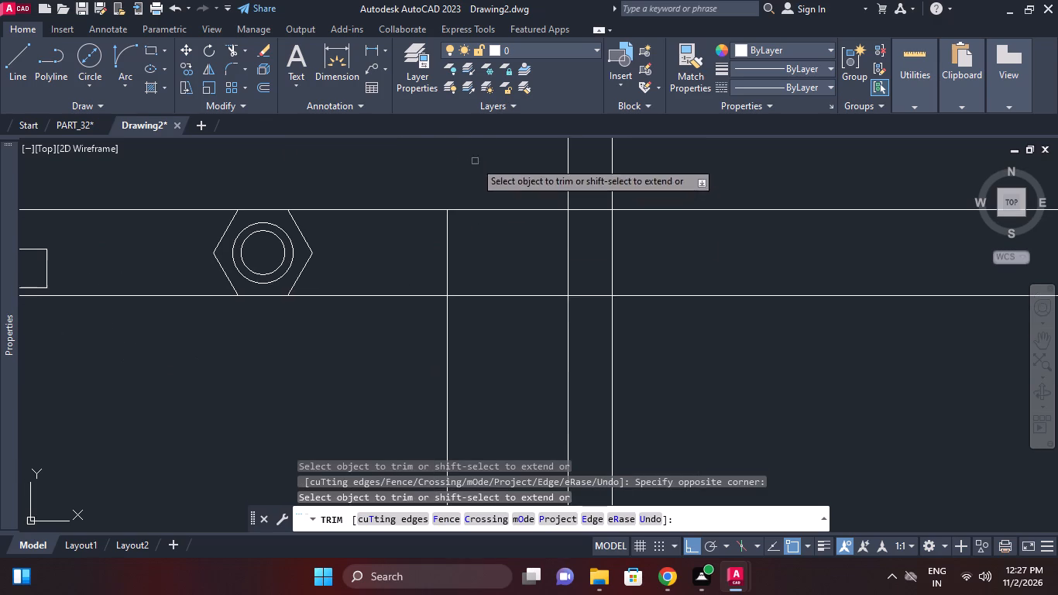
click(496, 304)
click(435, 316)
right_click(493, 249)
click(534, 253)
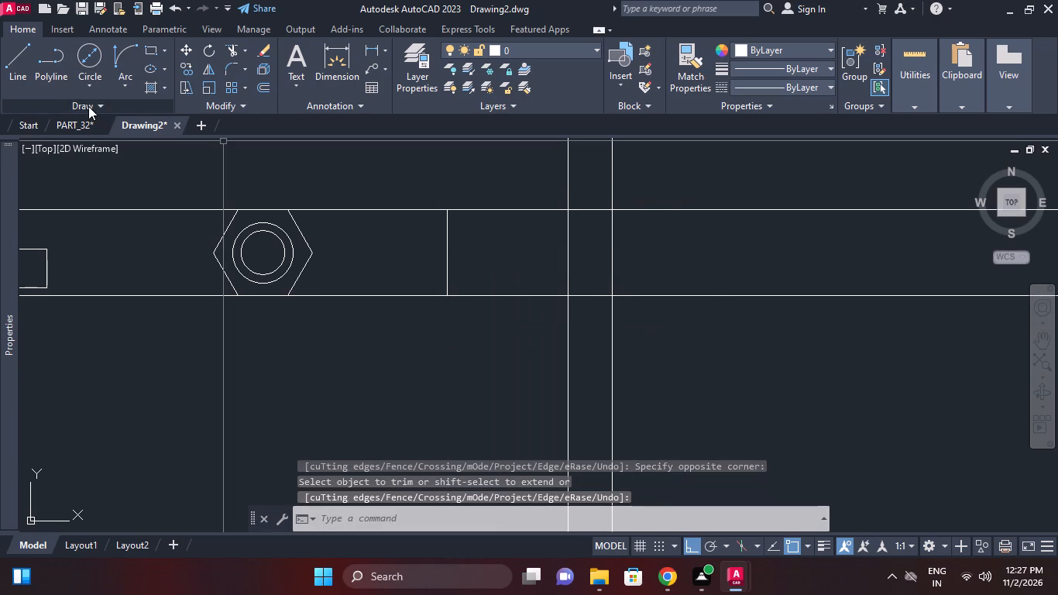
Draw a horizontal construction line through the midpoint of the trimmed vertical edge.
click(88, 106)
click(47, 122)
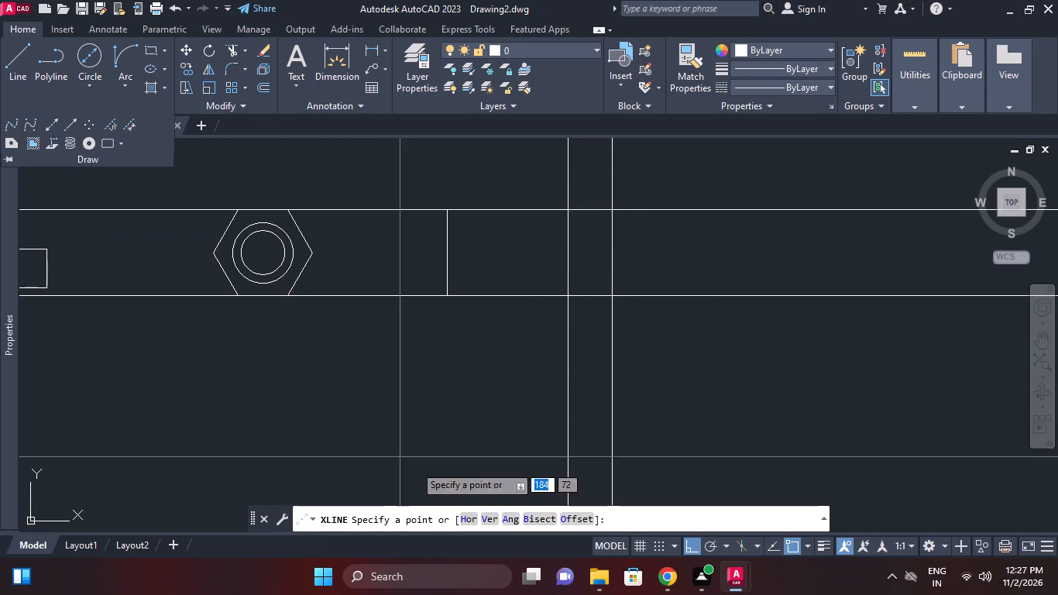
click(468, 514)
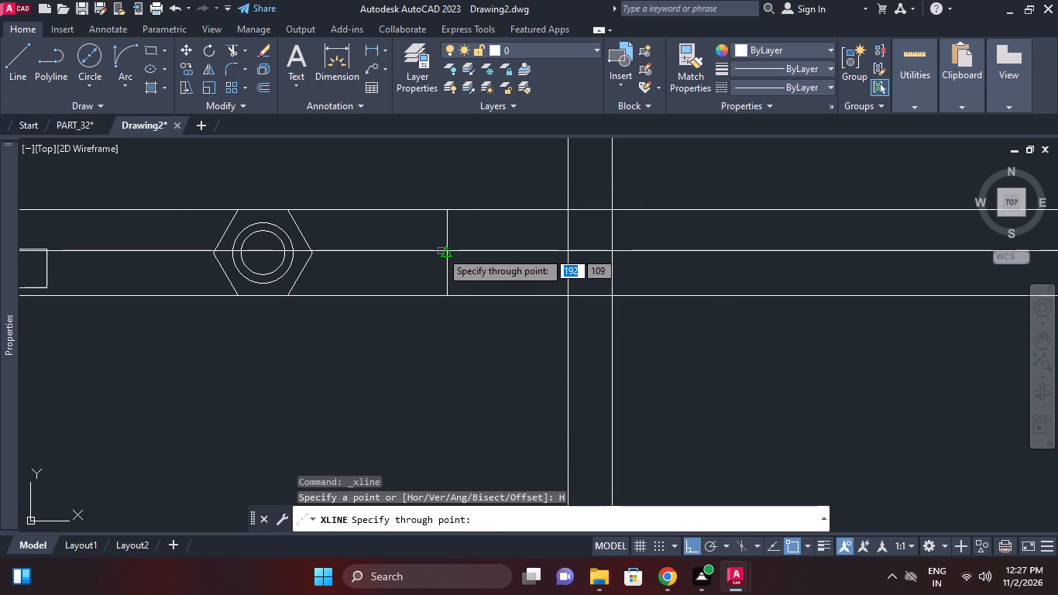
click(442, 253)
right_click(438, 172)
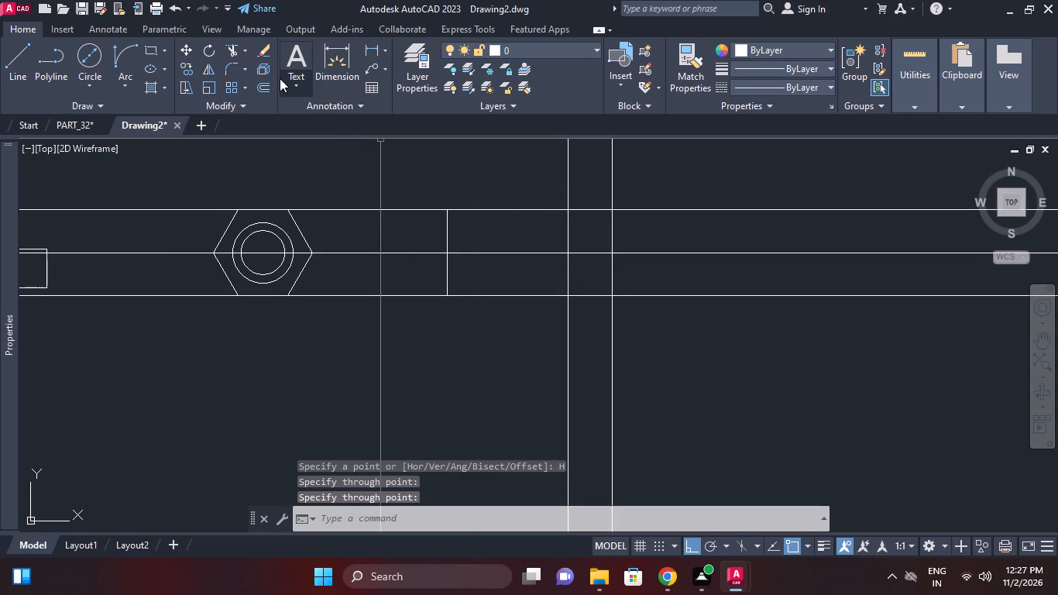
Offset the horizontal centre line by 11/2 both above and below.
click(261, 88)
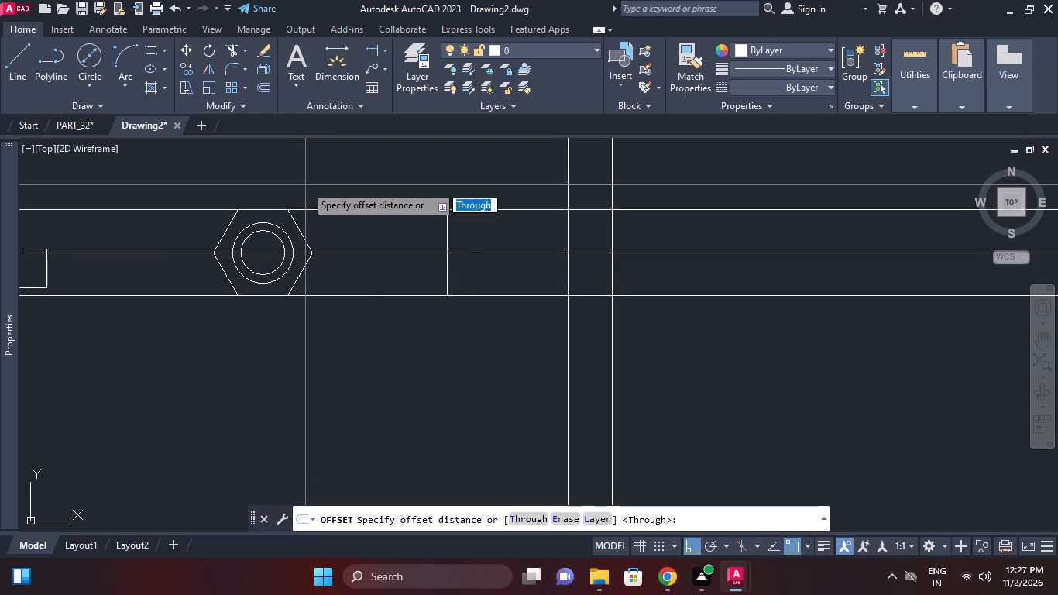
text(11)
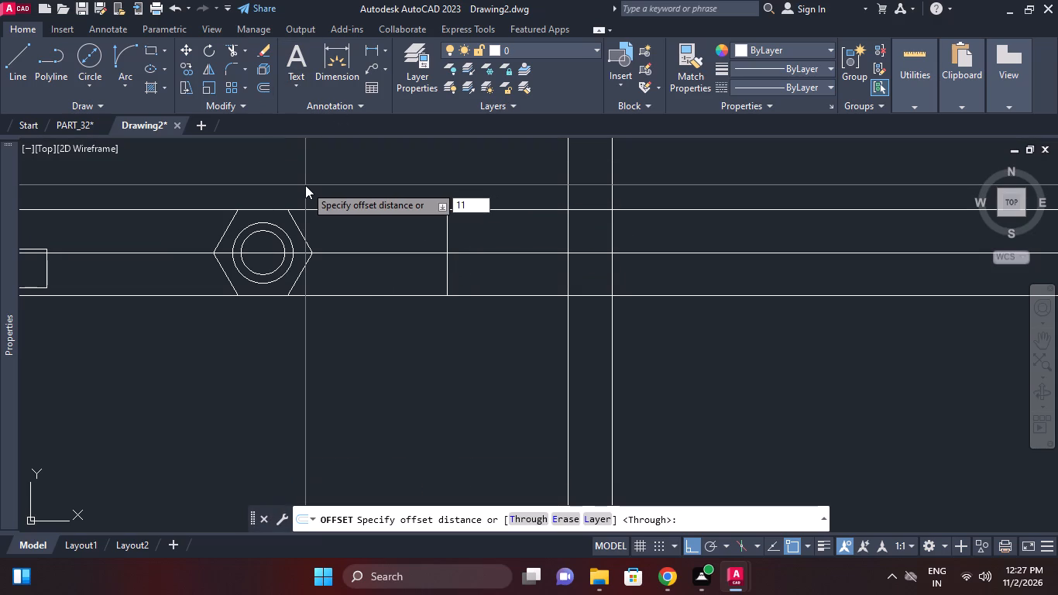
text(/2)
key(Return)
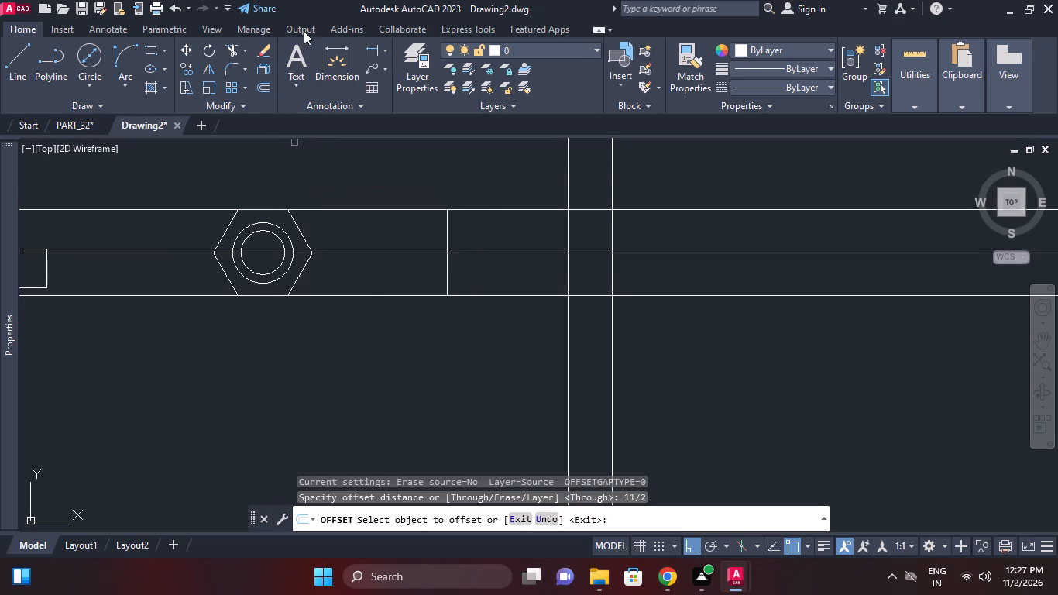
click(494, 254)
click(497, 264)
click(502, 253)
click(504, 229)
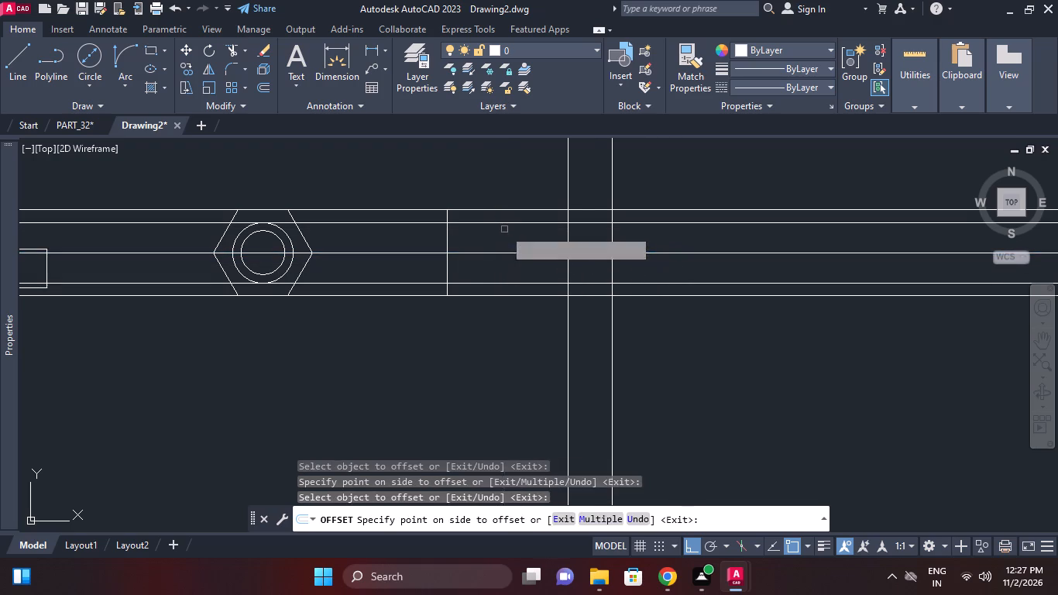
right_click(634, 177)
click(651, 182)
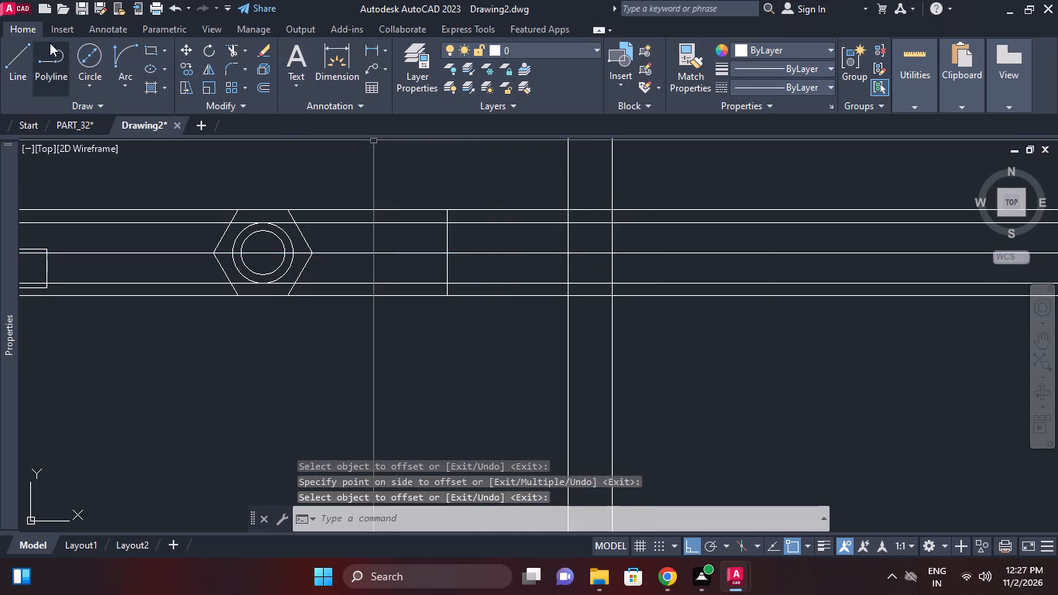
Trim the upper extension of the rightmost vertical and the four outer horizontals between the hexagon and the projected view.
click(231, 52)
right_click(326, 167)
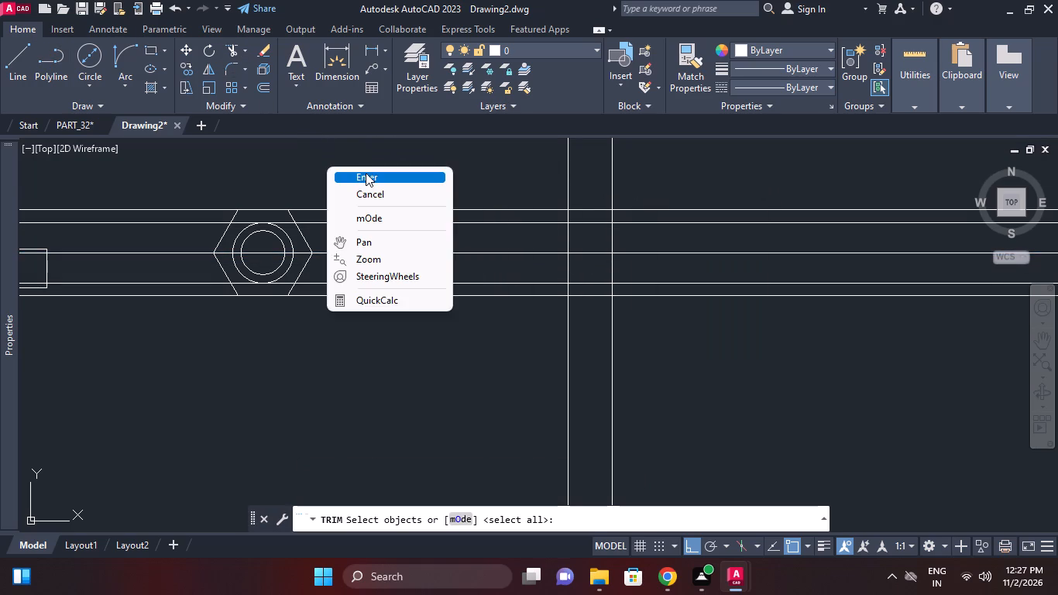
click(369, 178)
scroll(631, 229, up, 1)
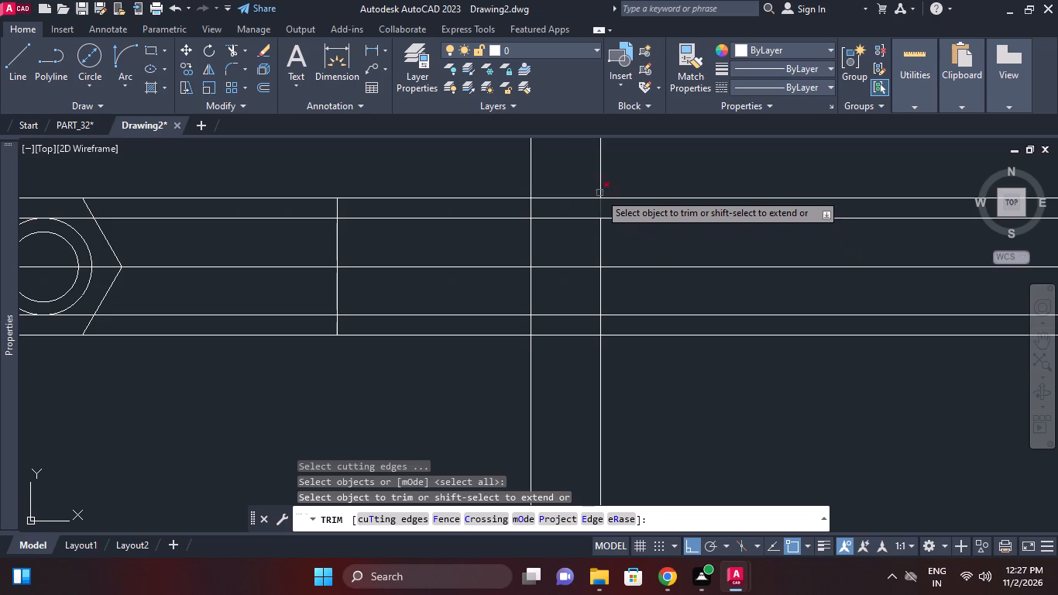
click(598, 184)
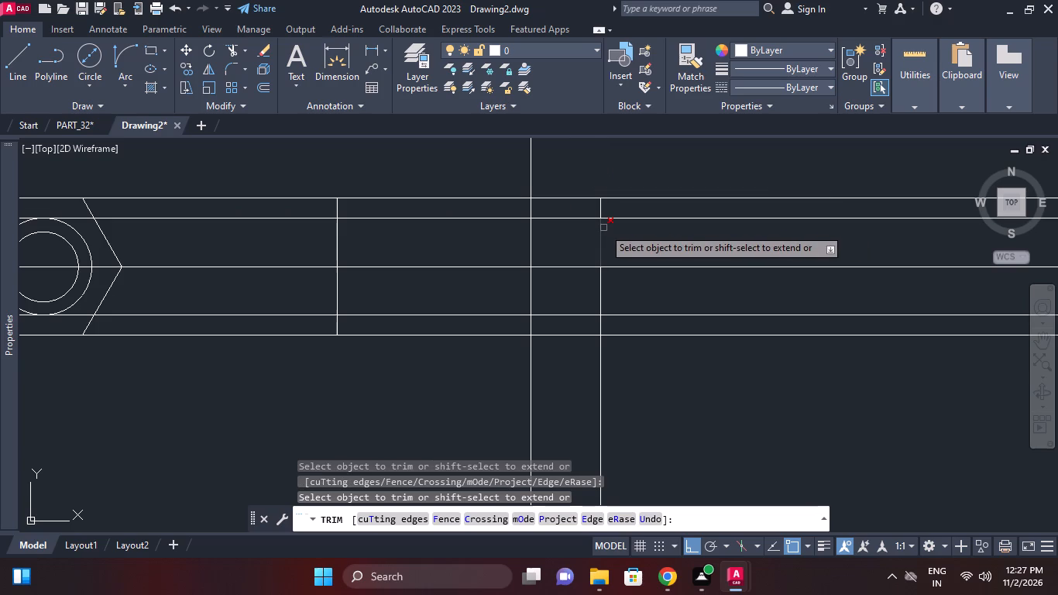
middle_drag(595, 252, 694, 236)
click(403, 222)
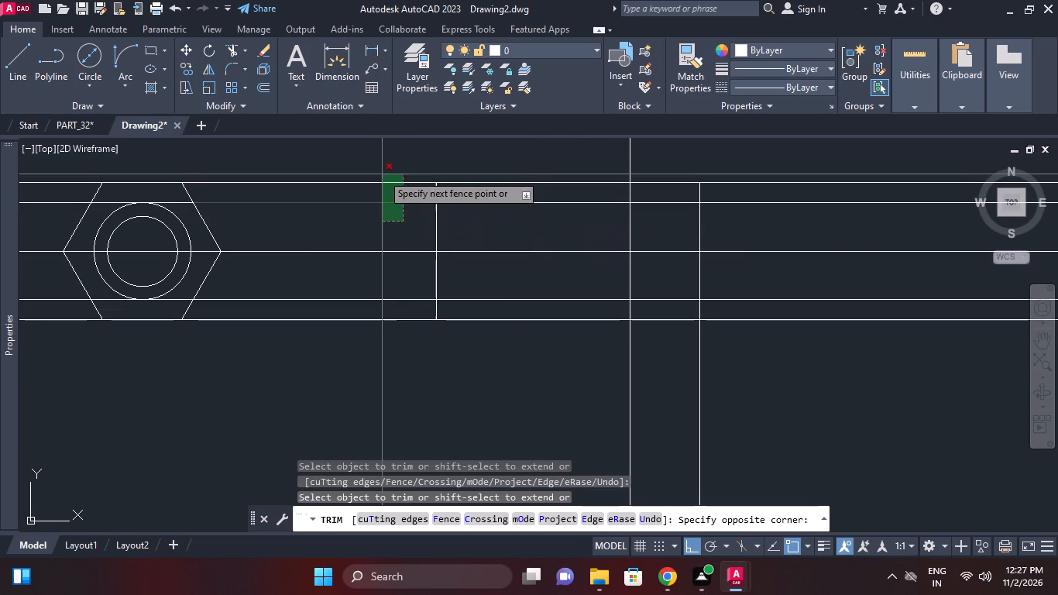
click(377, 165)
click(389, 353)
click(370, 281)
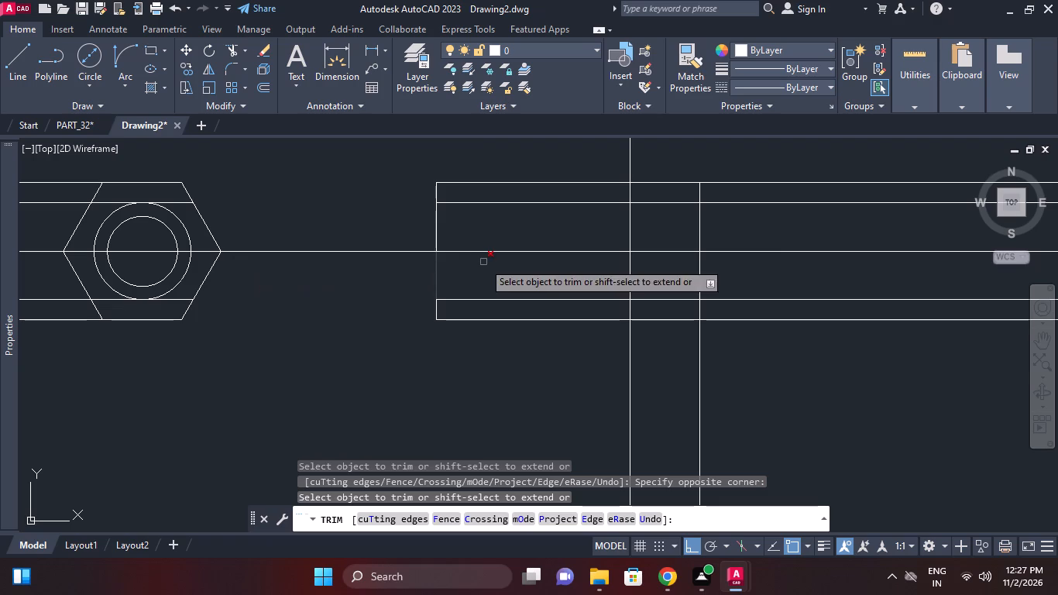
Trim the projected view into a stepped outline, with a full-height 22-long body and a narrower 8-long collar without inner lines.
click(613, 203)
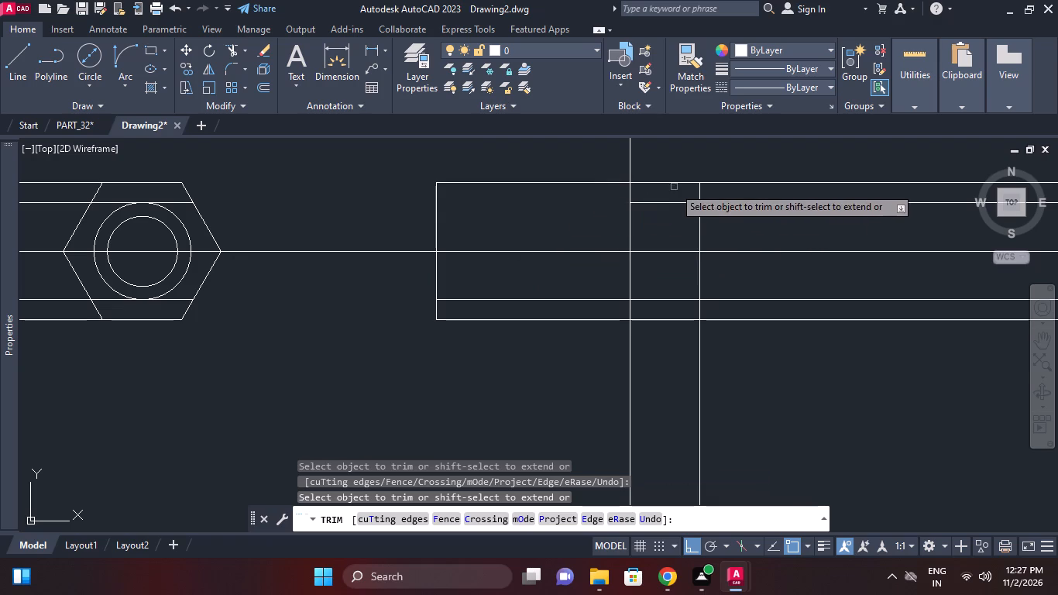
click(670, 182)
click(709, 204)
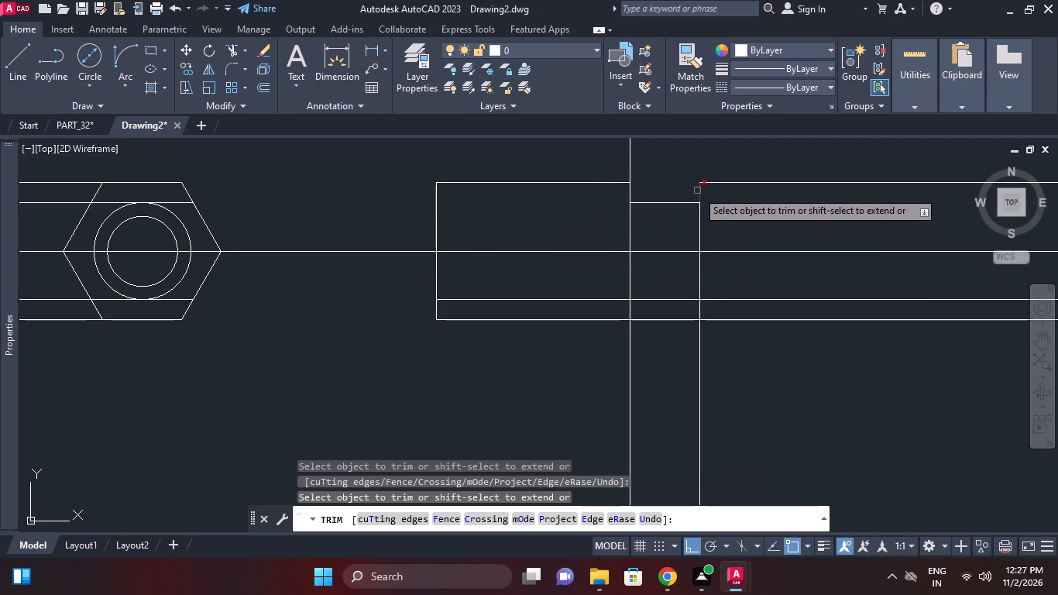
click(701, 187)
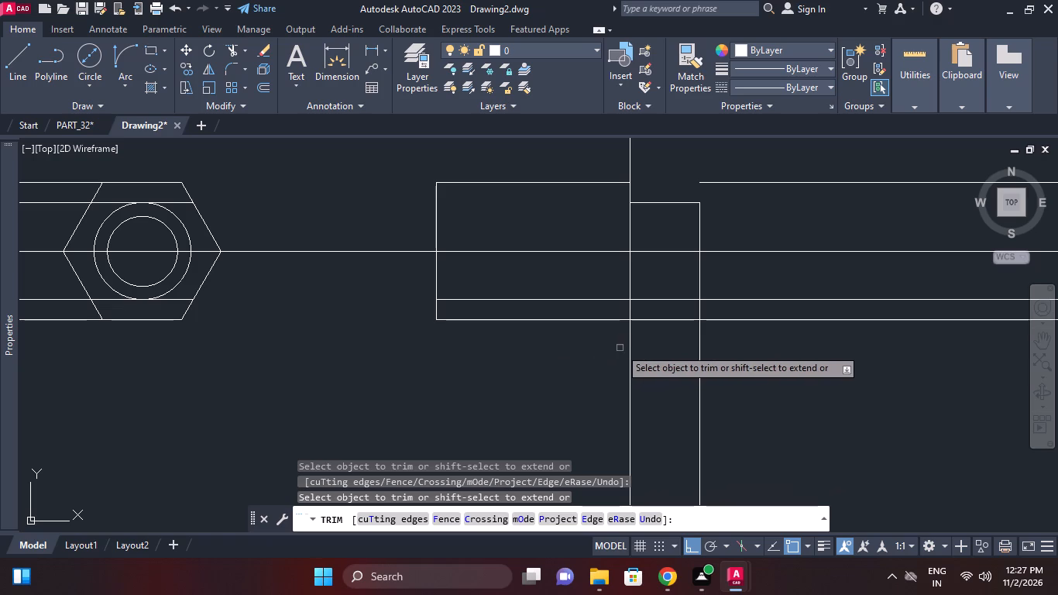
click(618, 301)
click(630, 285)
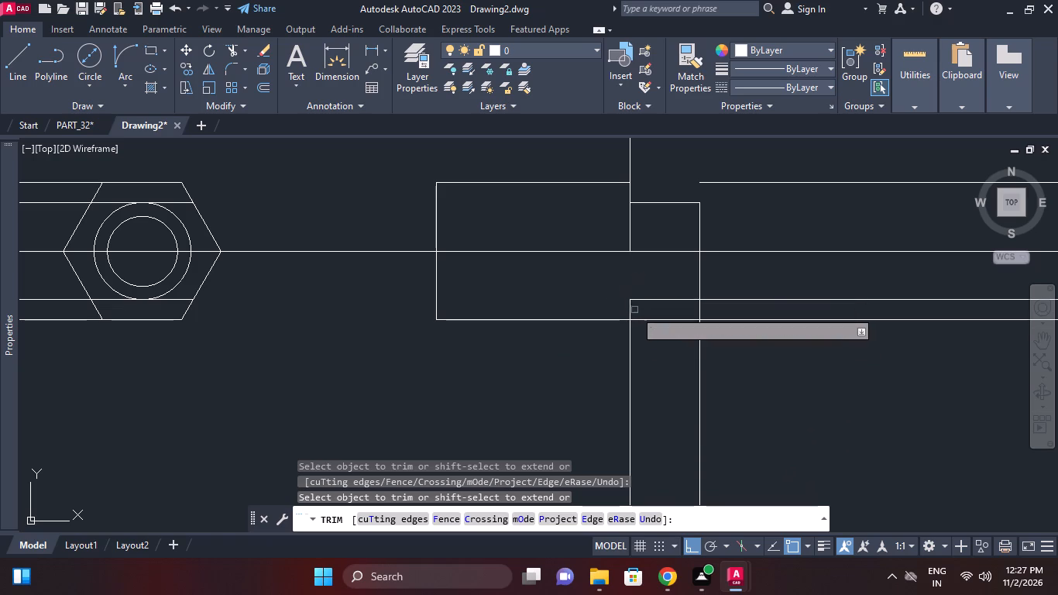
click(644, 318)
click(718, 315)
click(711, 325)
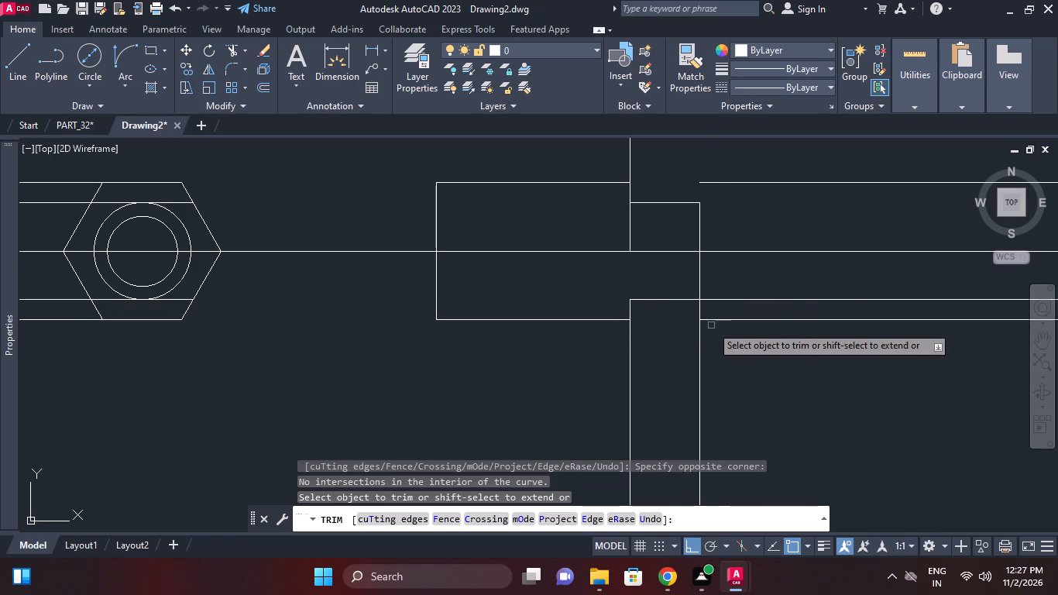
click(711, 300)
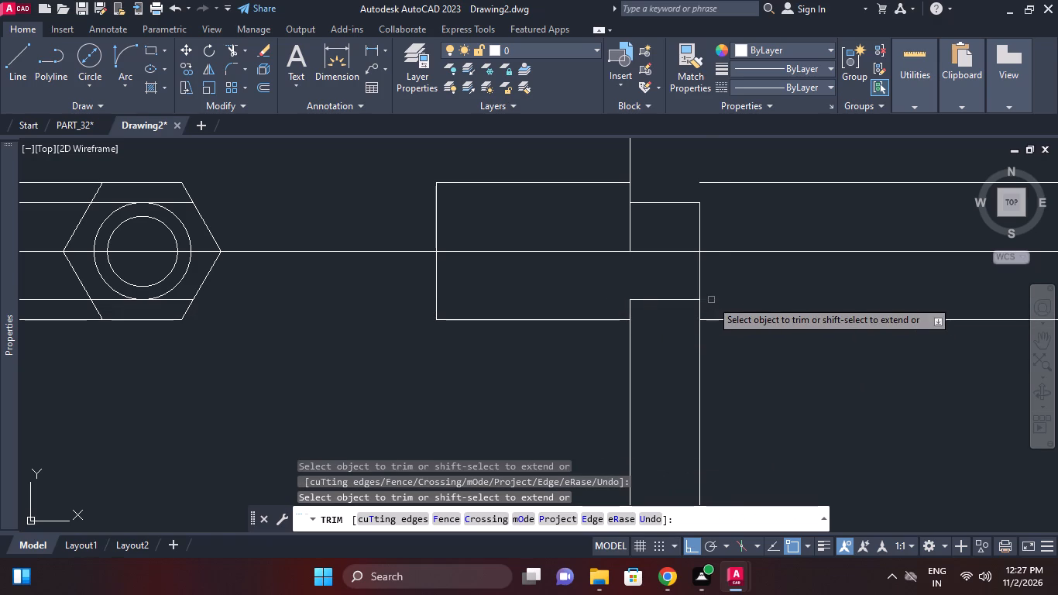
click(700, 308)
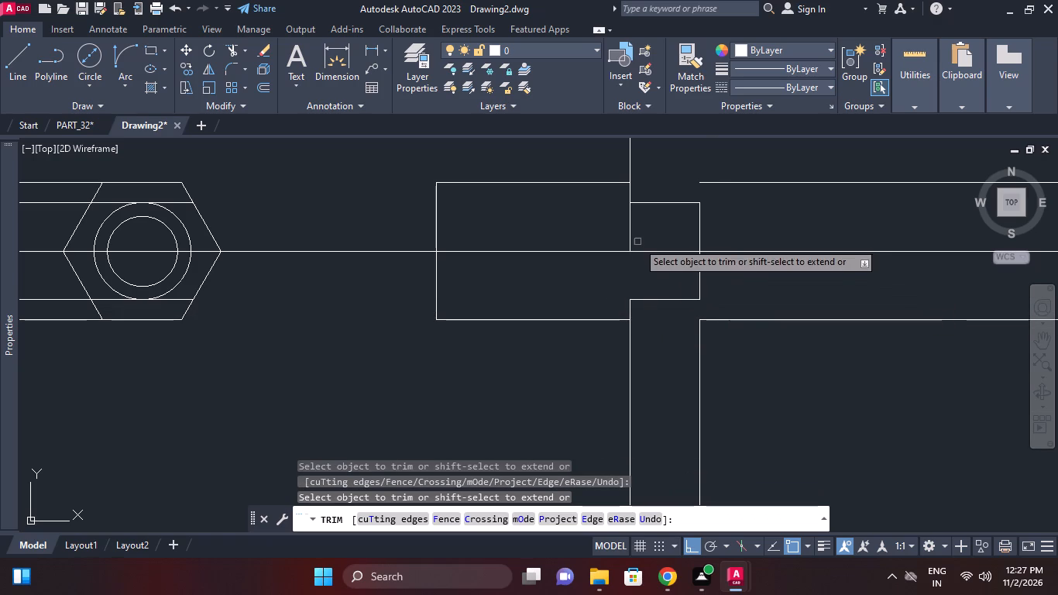
click(632, 227)
right_click(737, 235)
click(758, 245)
Erase the five leftover line extensions above, below and beyond the collar of the projected view.
scroll(706, 236, down, 1)
middle_drag(707, 242, 709, 247)
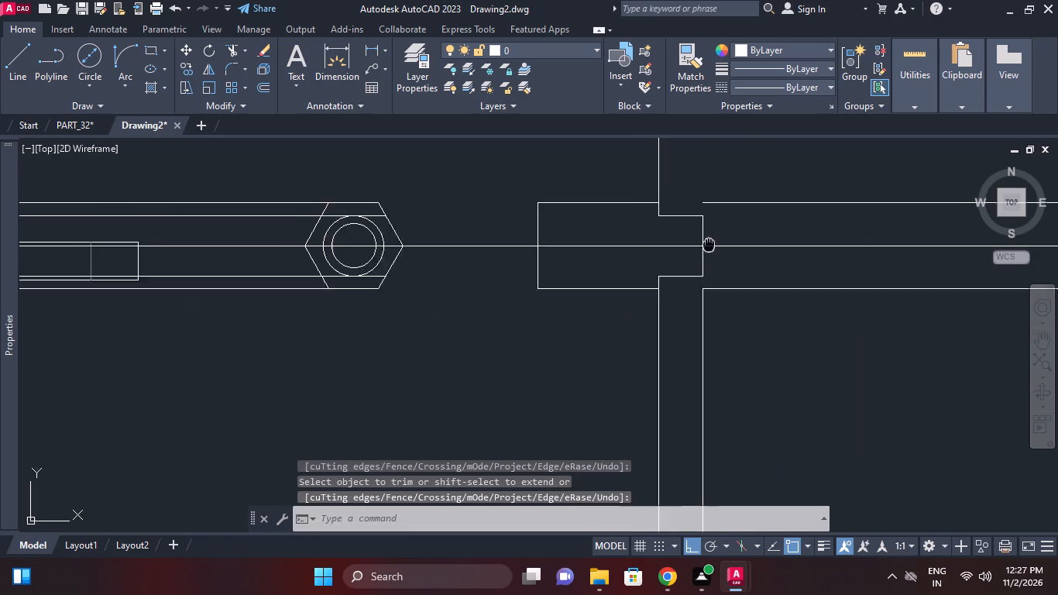
middle_drag(709, 247, 710, 261)
click(662, 171)
click(761, 236)
click(749, 207)
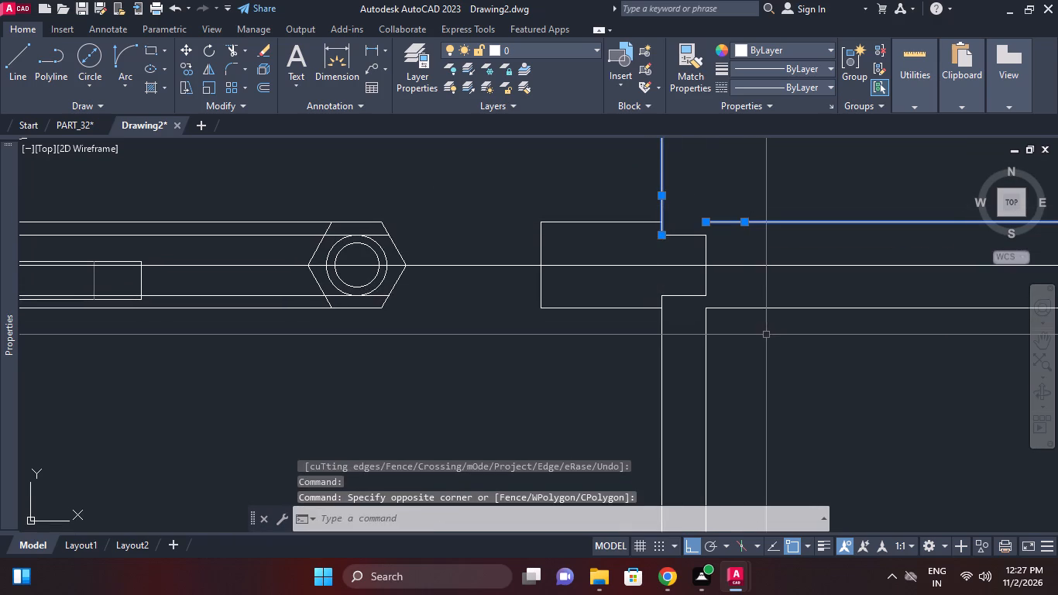
click(767, 335)
click(755, 296)
click(741, 345)
click(689, 327)
click(664, 345)
click(638, 335)
right_click(636, 332)
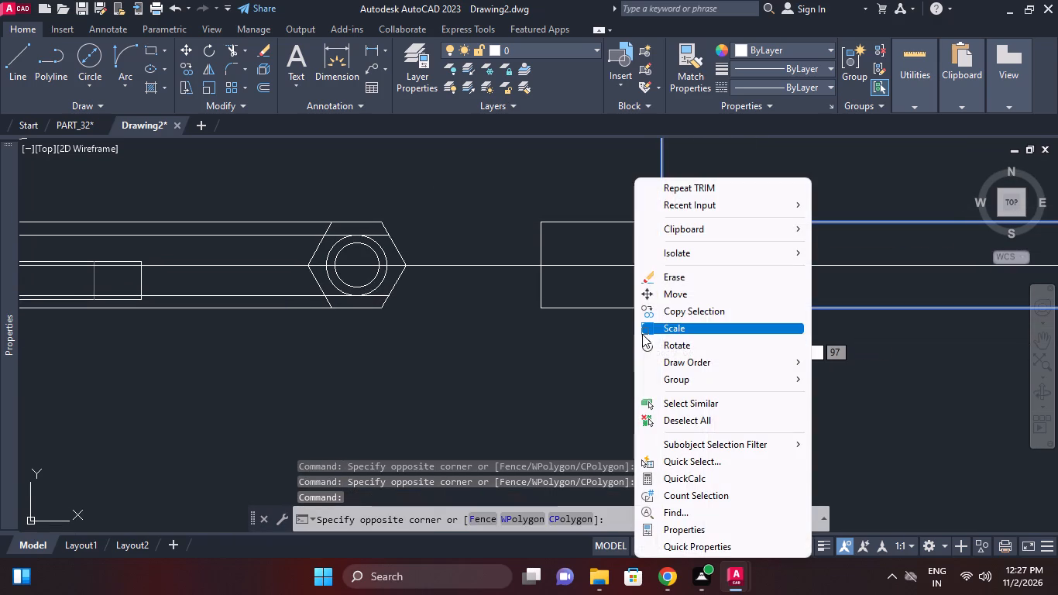
click(679, 280)
Erase the four leftover horizontal lines running from the link plate's lower view to the hexagon.
middle_drag(338, 280, 503, 311)
scroll(400, 301, down, 1)
scroll(413, 349, up, 2)
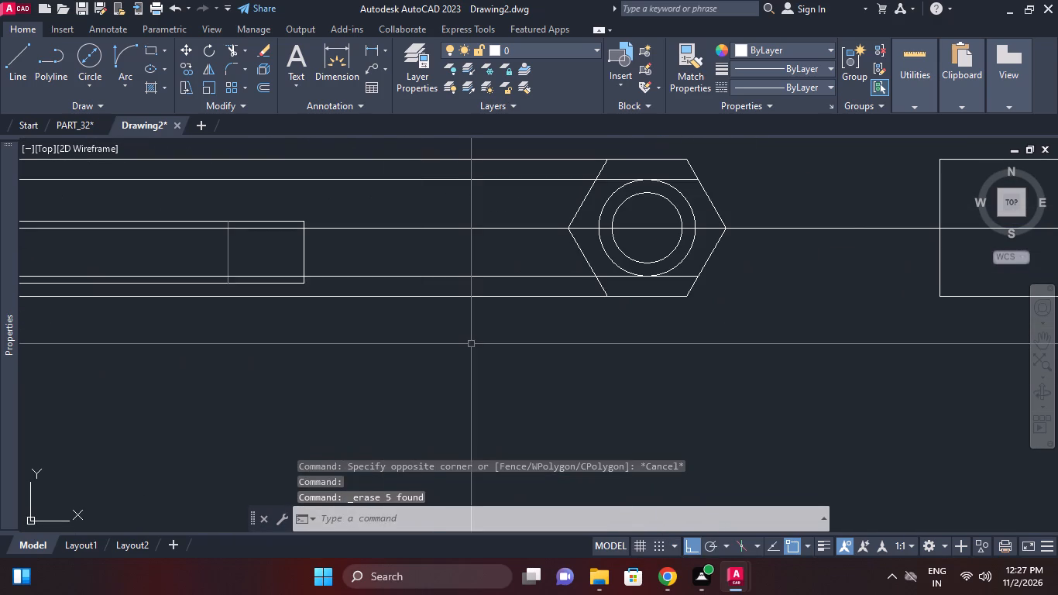
click(472, 344)
click(455, 275)
click(486, 200)
click(469, 154)
right_click(469, 154)
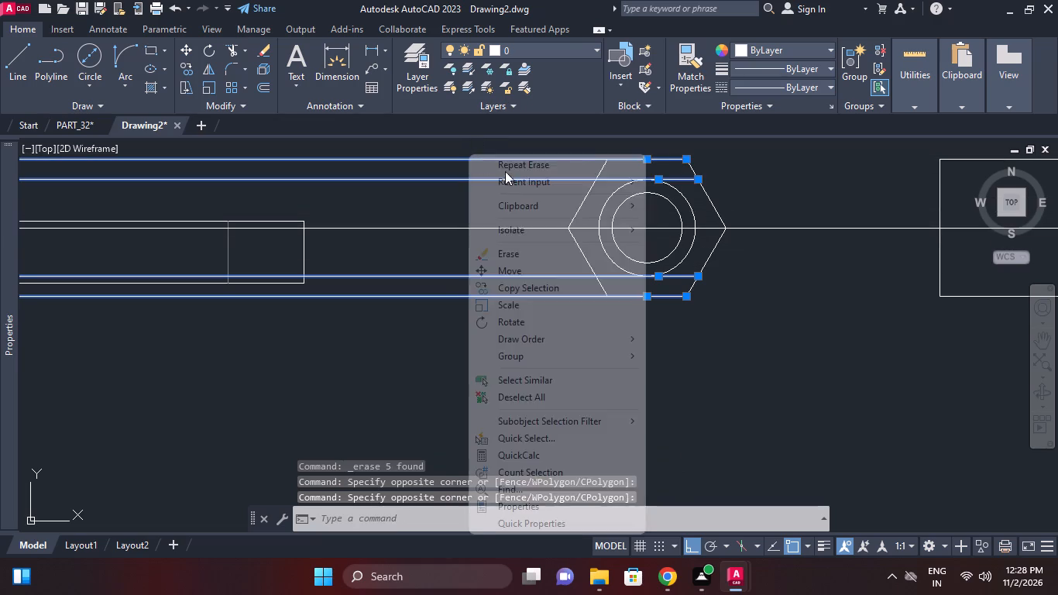
click(522, 254)
Check the collar's horizontal edge length and end-face height with linear dimensions, without placing them.
scroll(558, 291, down, 2)
middle_click(503, 326)
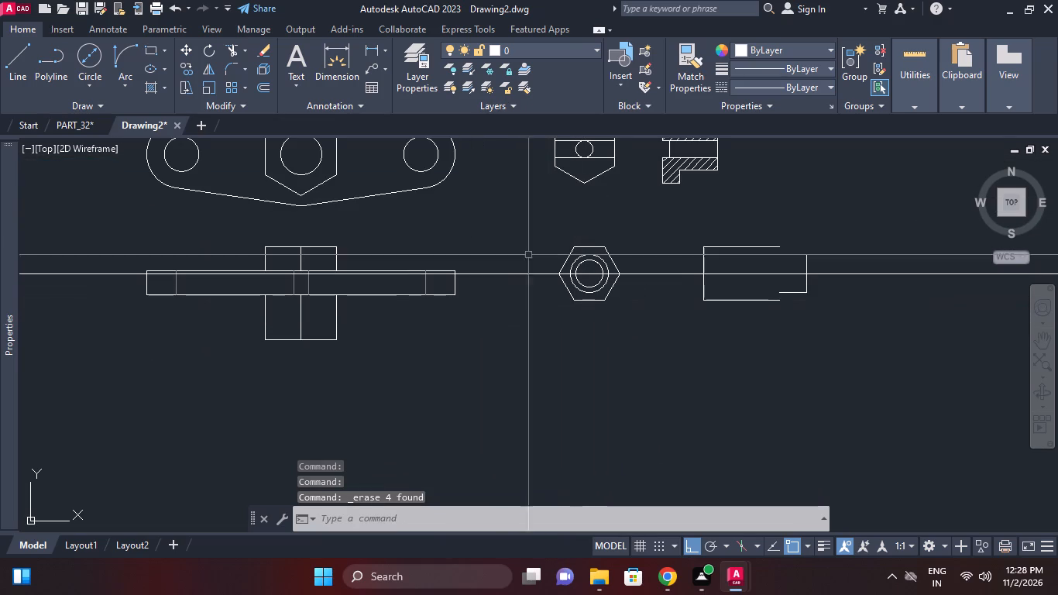
click(369, 48)
right_click(511, 188)
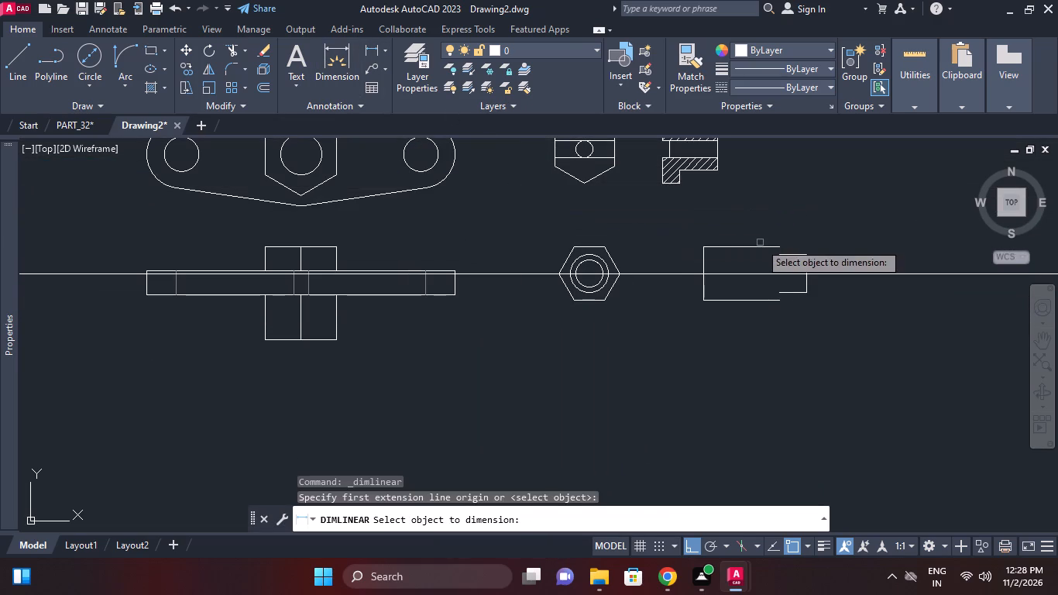
click(801, 256)
right_click(801, 224)
click(822, 231)
right_click(822, 231)
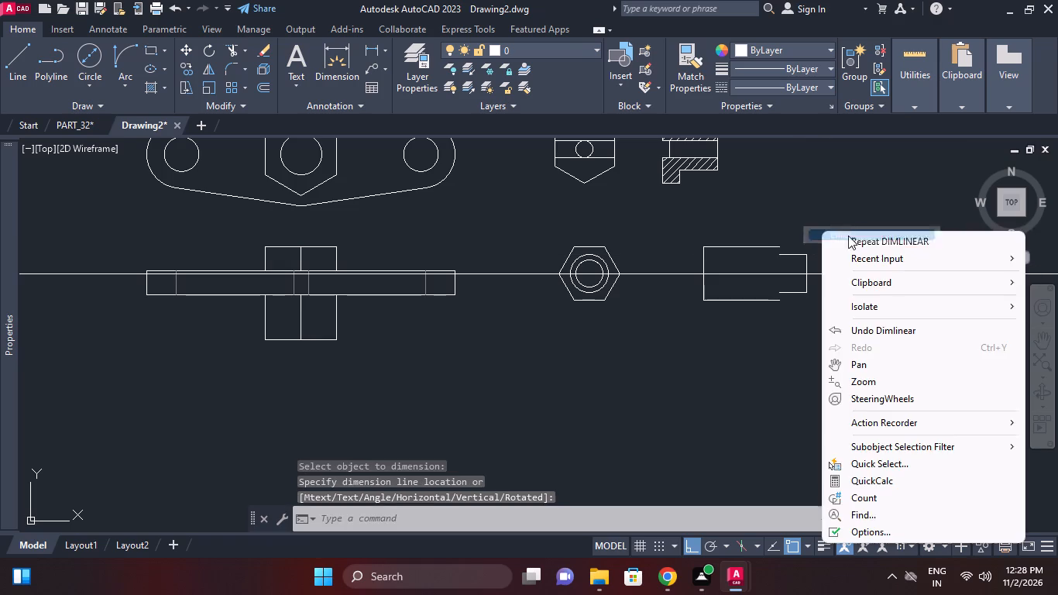
click(897, 241)
right_click(847, 294)
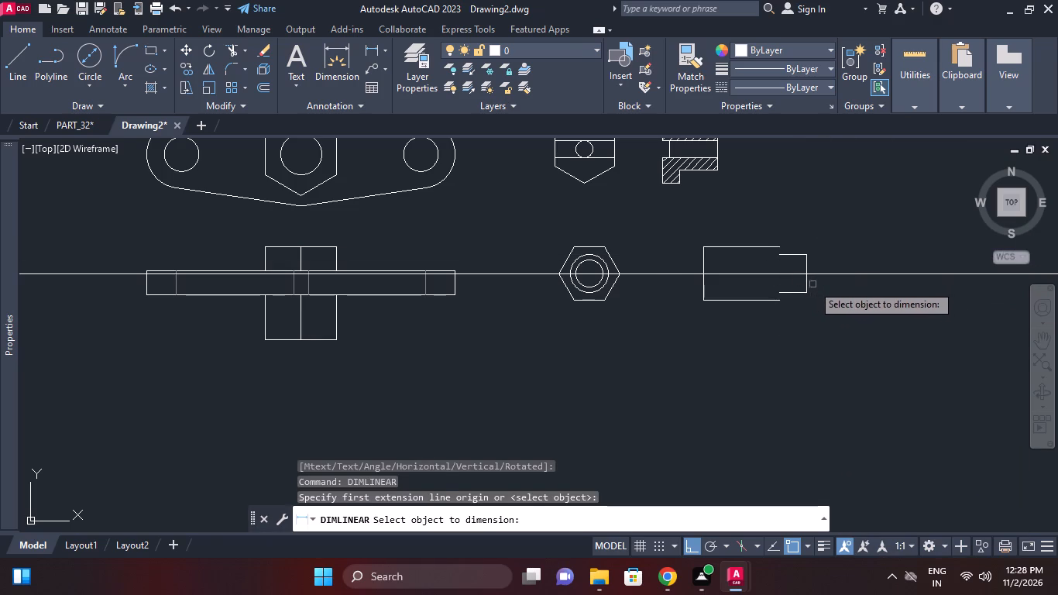
click(809, 284)
right_click(842, 263)
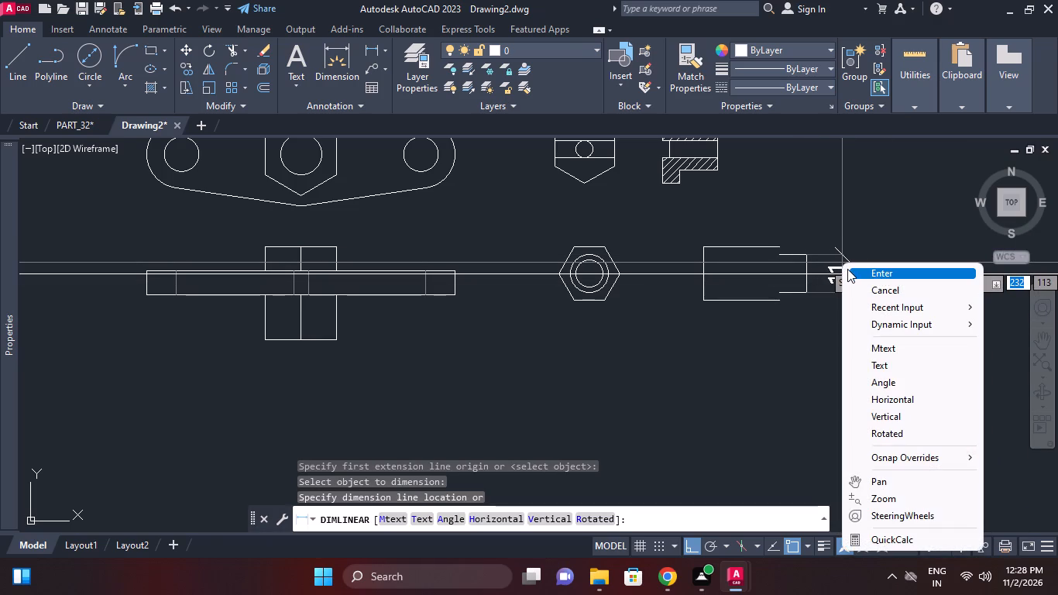
click(871, 287)
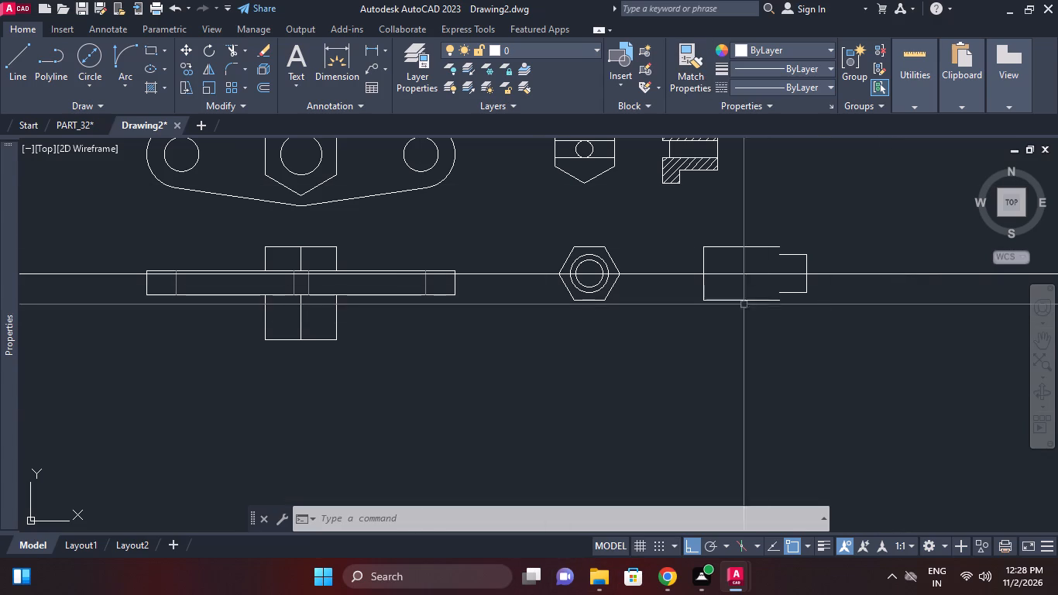
Draw two short vertical lines closing the upper and lower steps between the body and the collar.
scroll(791, 252, up, 2)
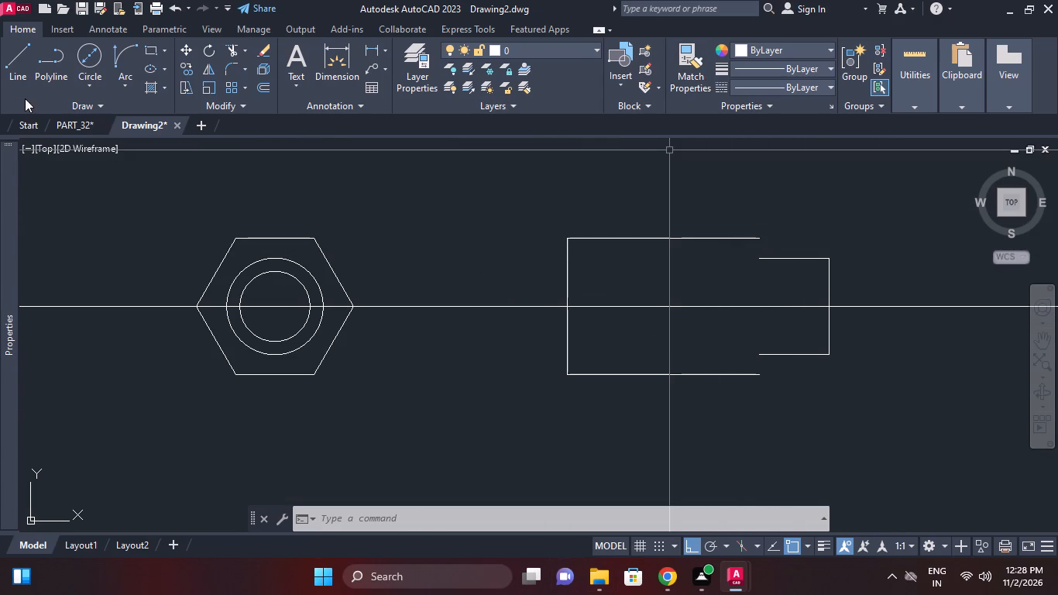
click(18, 78)
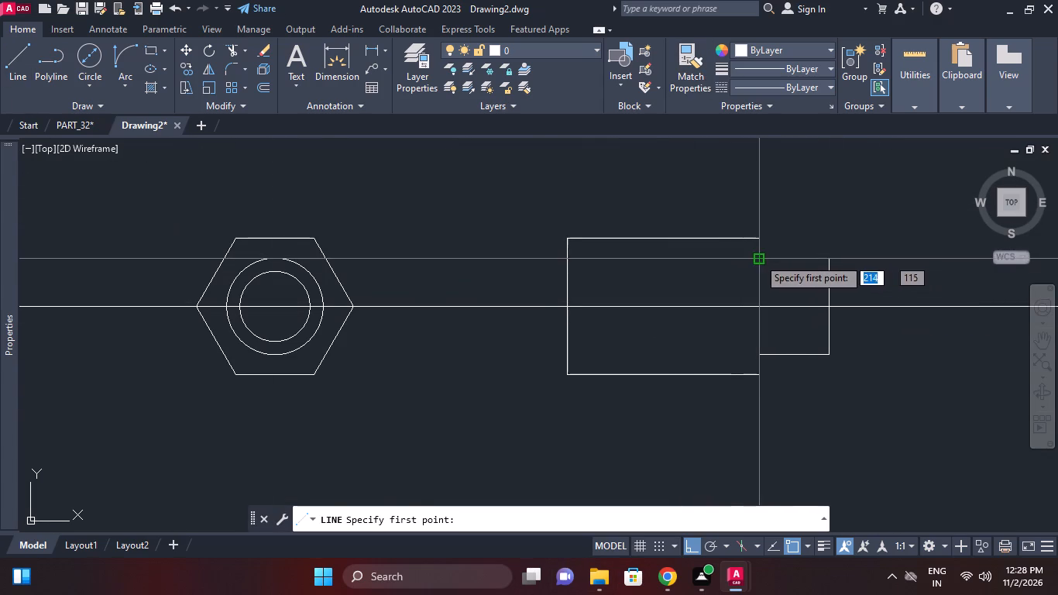
click(759, 258)
click(758, 239)
right_click(771, 234)
click(804, 243)
right_click(799, 243)
click(846, 252)
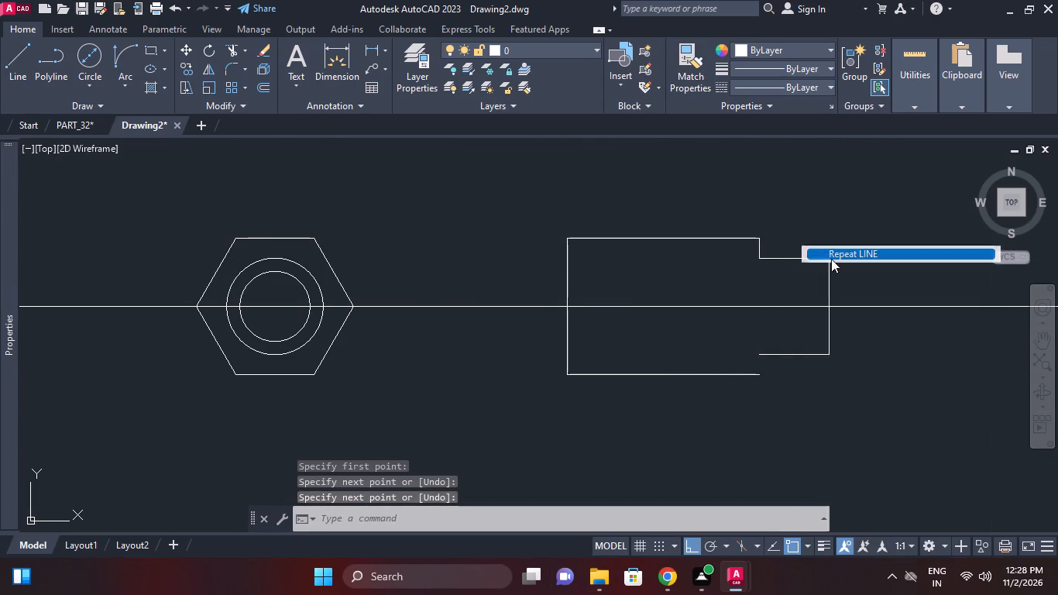
click(757, 372)
click(754, 354)
right_click(785, 300)
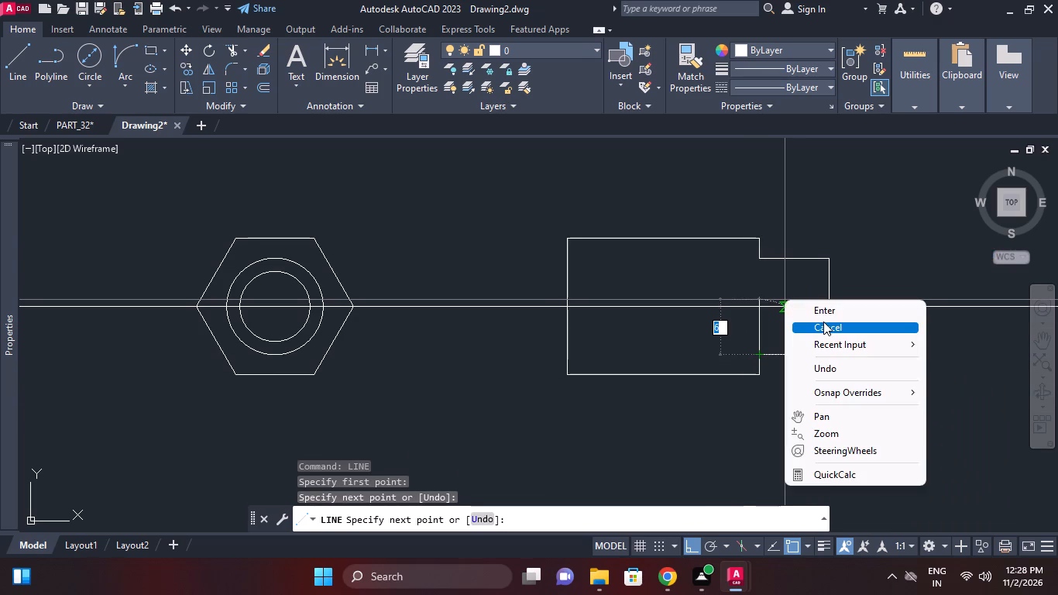
click(823, 322)
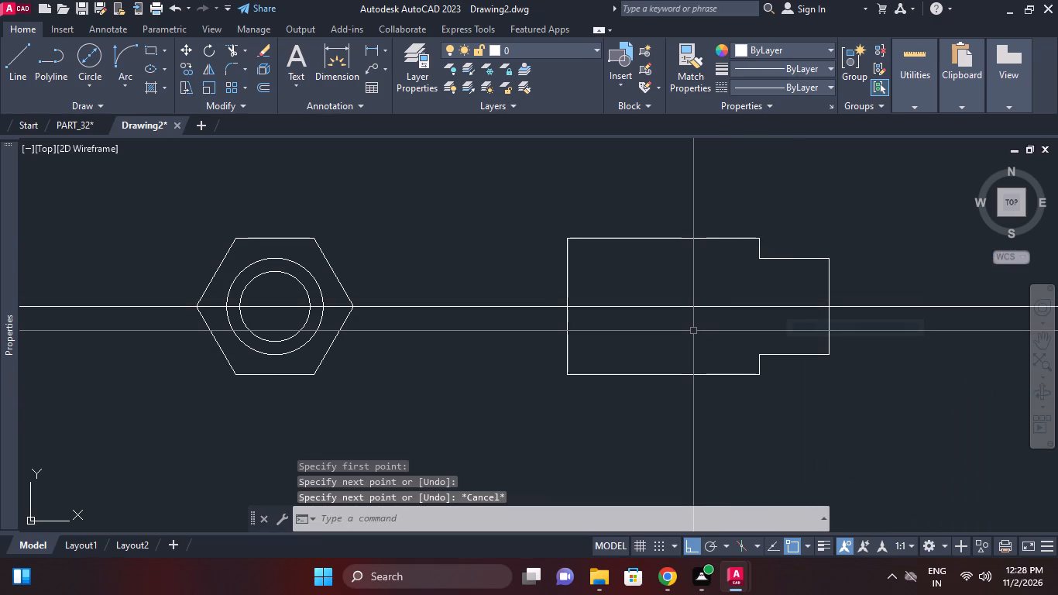
Copy the horizontal centre line from the circles' centre to the top and bottom of the hexagon's outer circle.
middle_drag(693, 342, 699, 331)
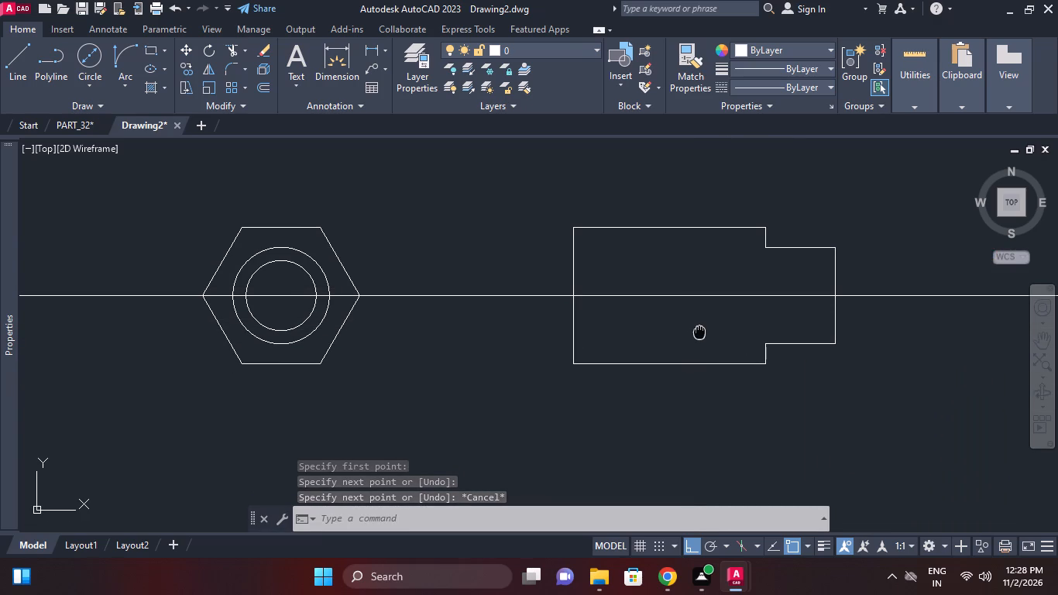
middle_drag(699, 331, 701, 331)
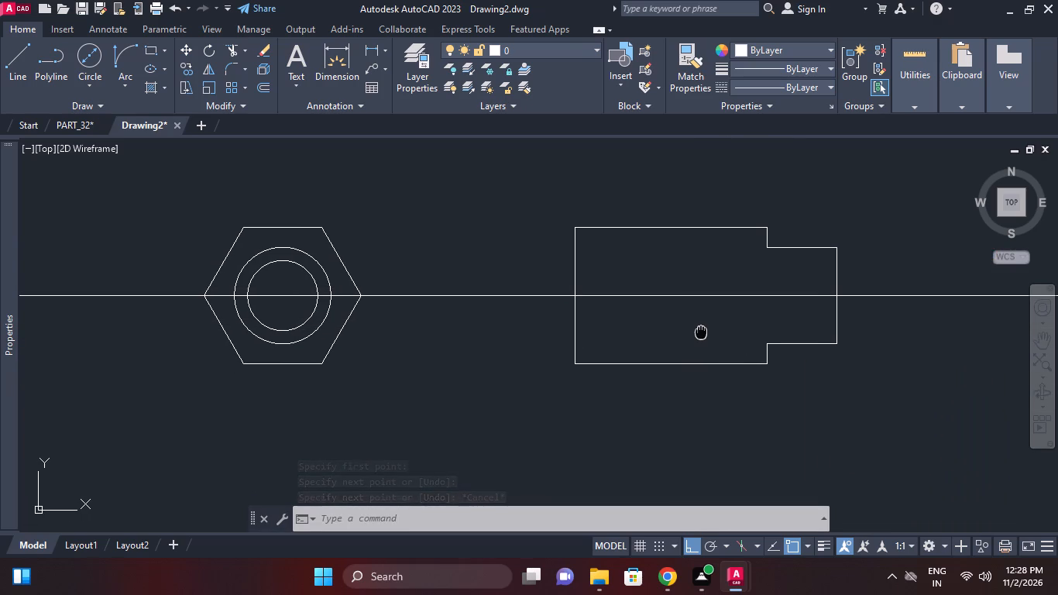
middle_drag(701, 331, 702, 331)
middle_click(702, 331)
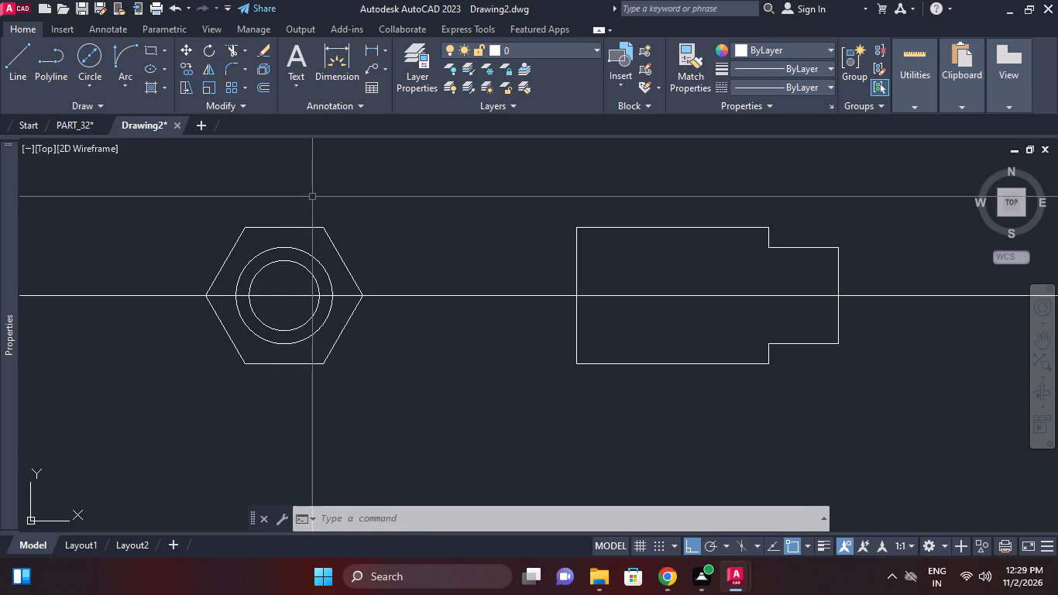
click(511, 314)
click(505, 270)
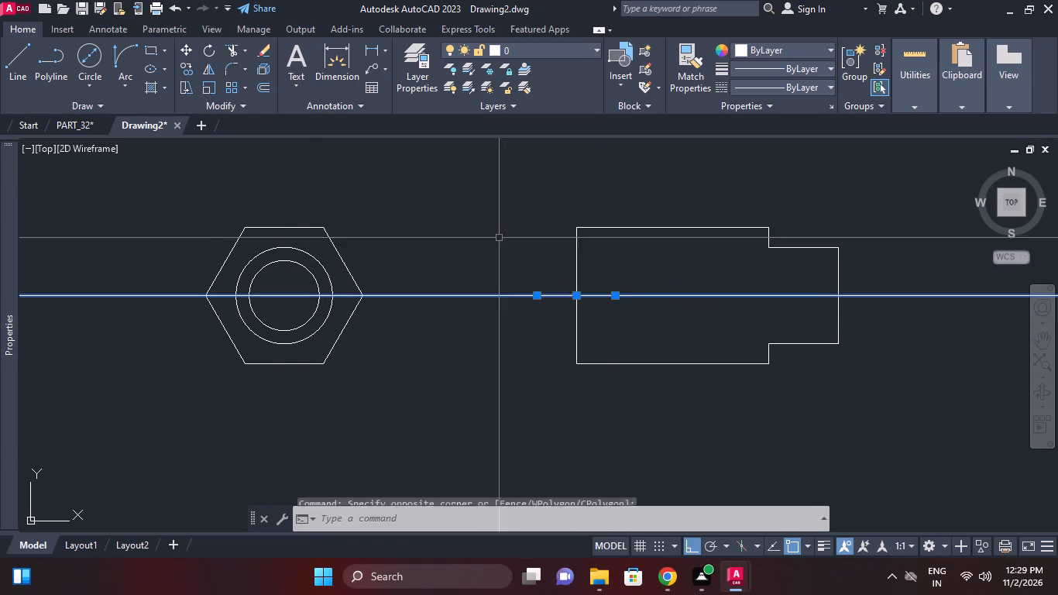
right_click(496, 234)
click(518, 286)
scroll(347, 306, up, 2)
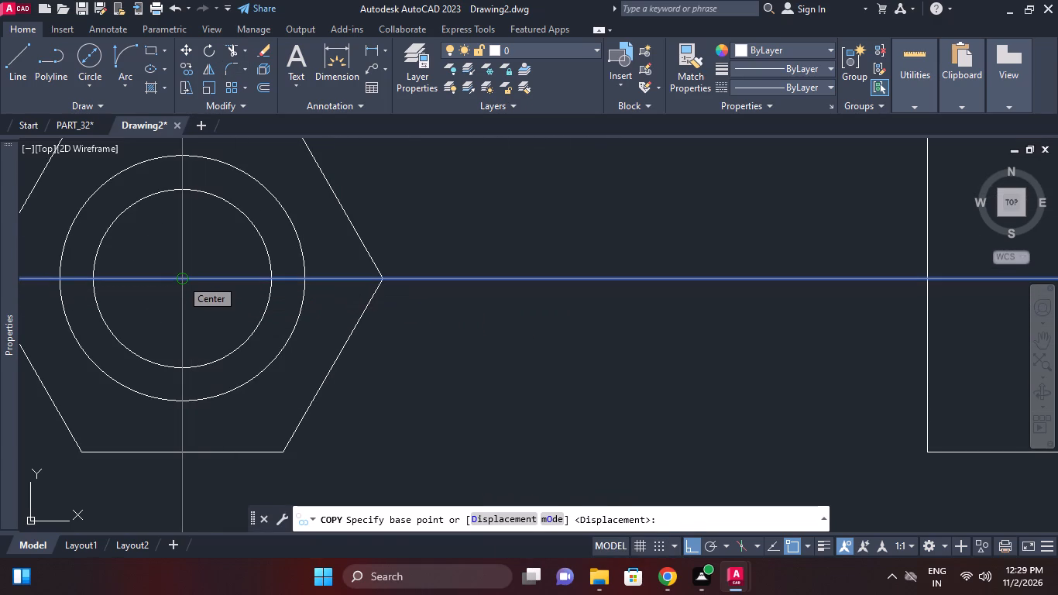
click(181, 279)
middle_drag(194, 243, 199, 291)
click(187, 203)
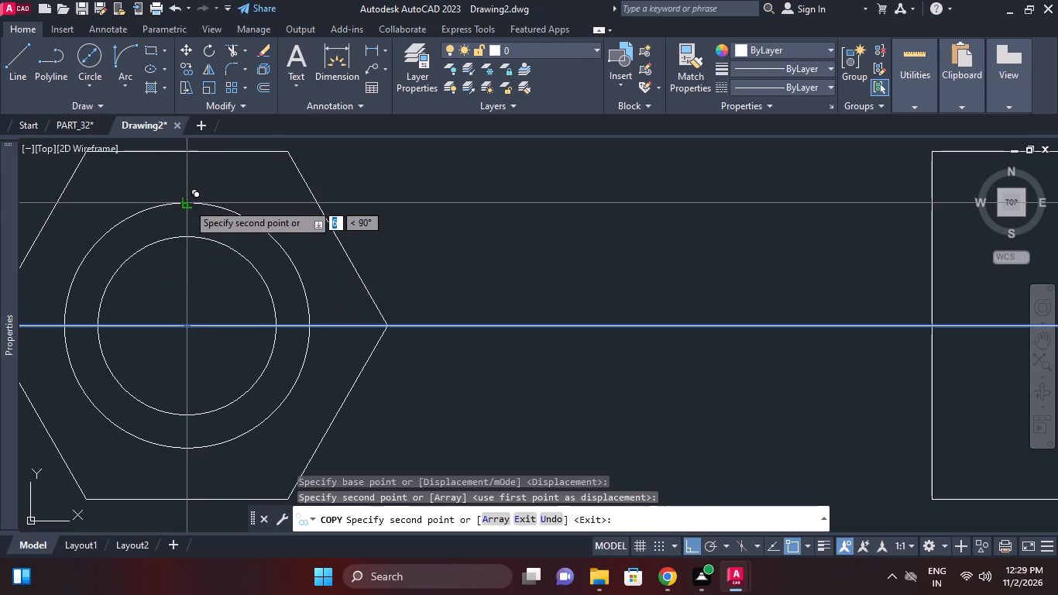
click(184, 449)
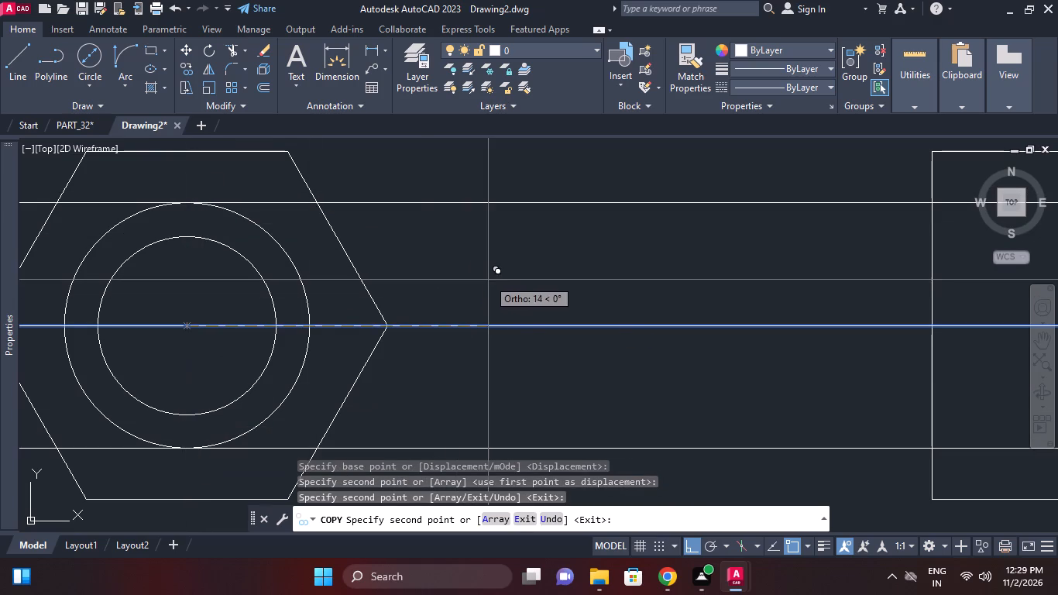
right_click(488, 280)
click(520, 291)
Draw a vertical line from the midpoint of the projected body's top edge to its bottom edge.
scroll(534, 292, down, 2)
middle_drag(484, 294, 354, 281)
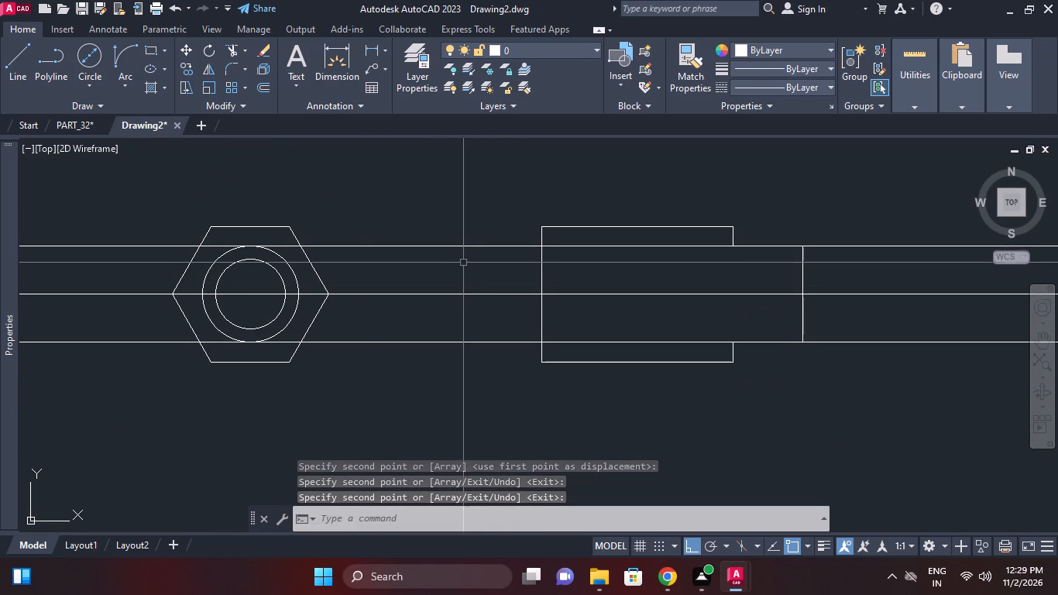
click(4, 55)
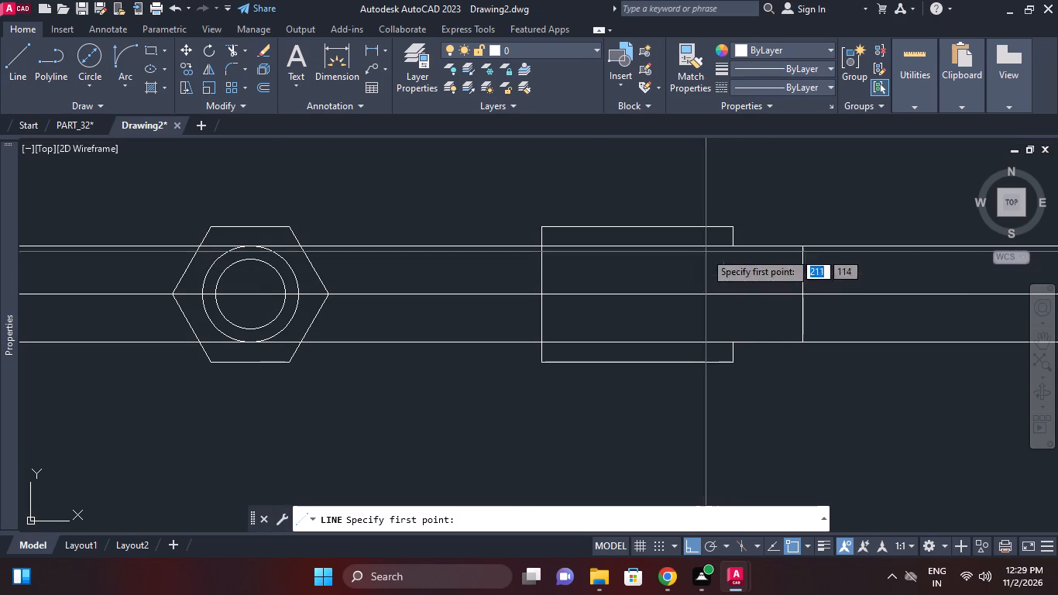
click(634, 224)
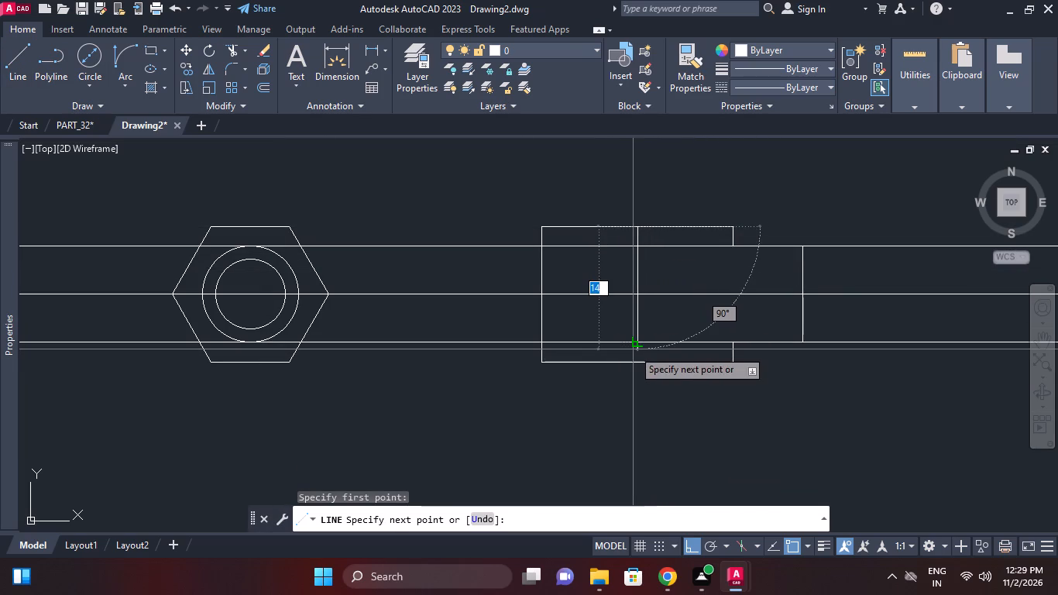
click(633, 360)
right_click(631, 270)
click(654, 280)
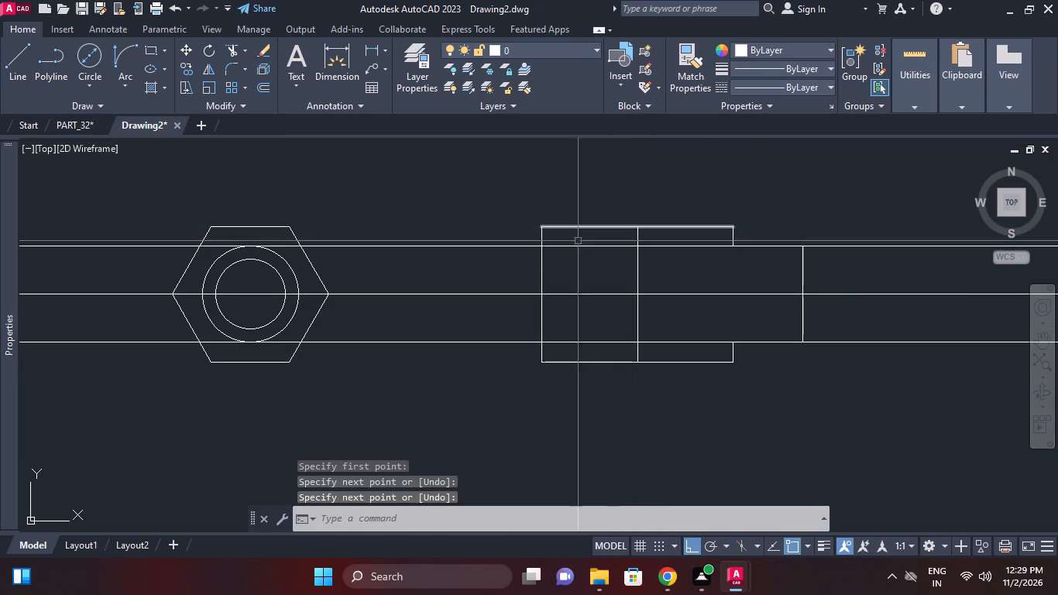
Trim the copied horizontals and the mid vertical to leave a closed rectangle in the body's left half.
click(227, 48)
right_click(328, 207)
click(351, 212)
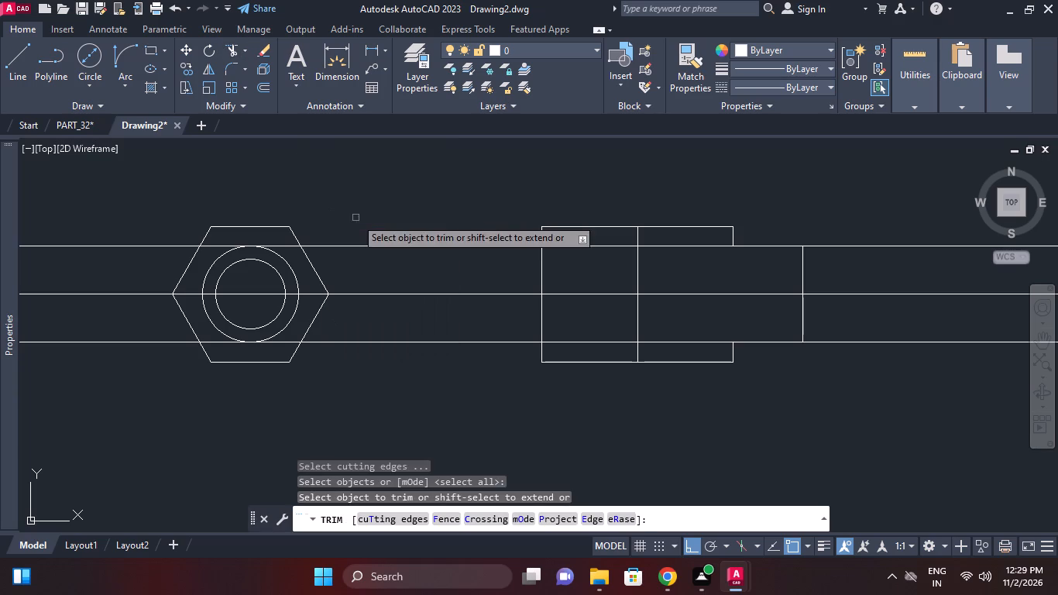
click(514, 249)
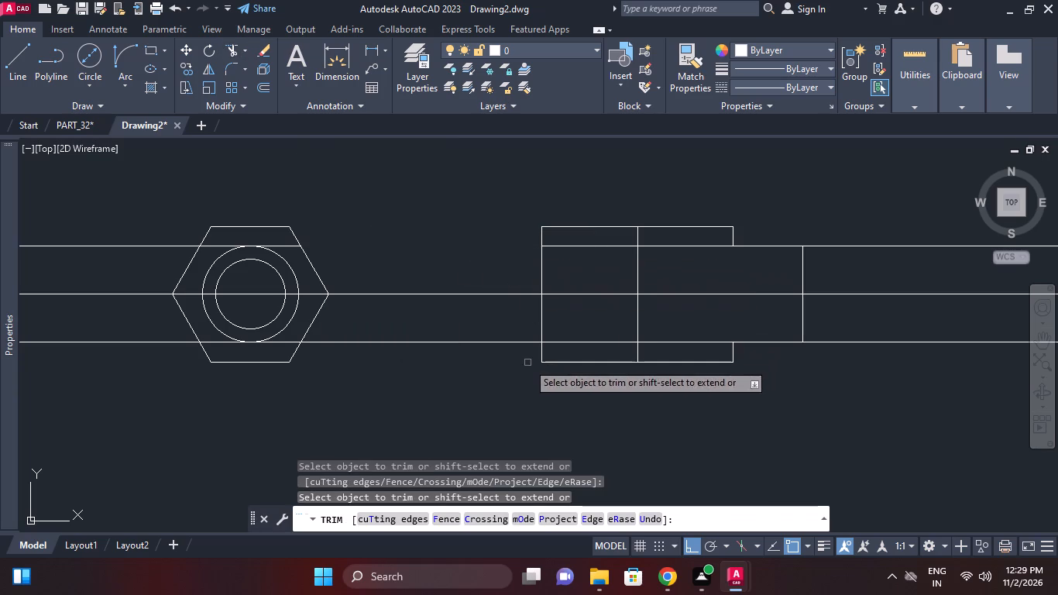
click(517, 353)
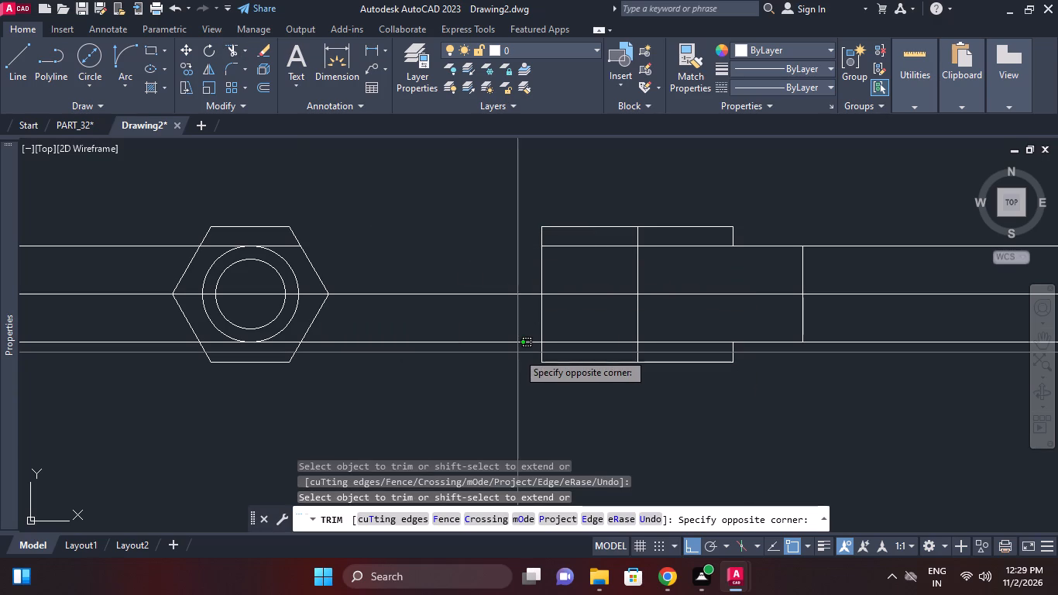
click(503, 341)
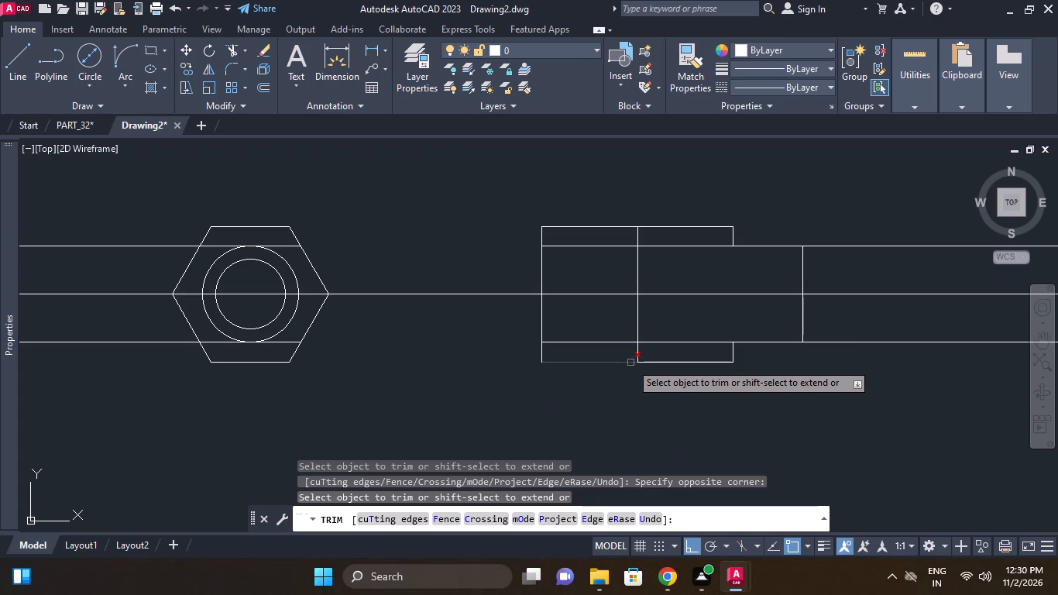
click(650, 245)
click(639, 235)
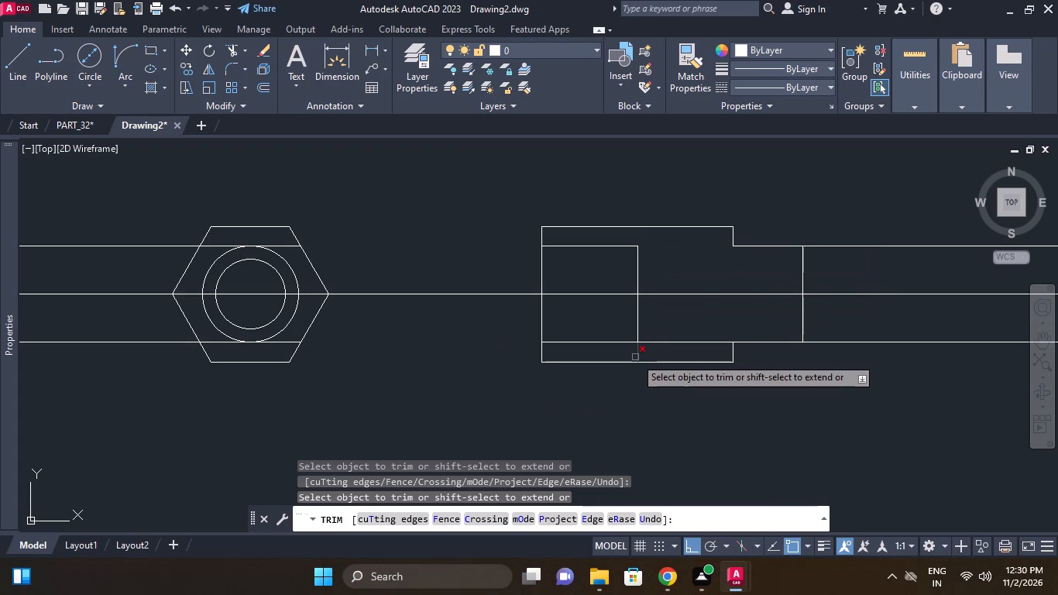
click(634, 357)
click(644, 342)
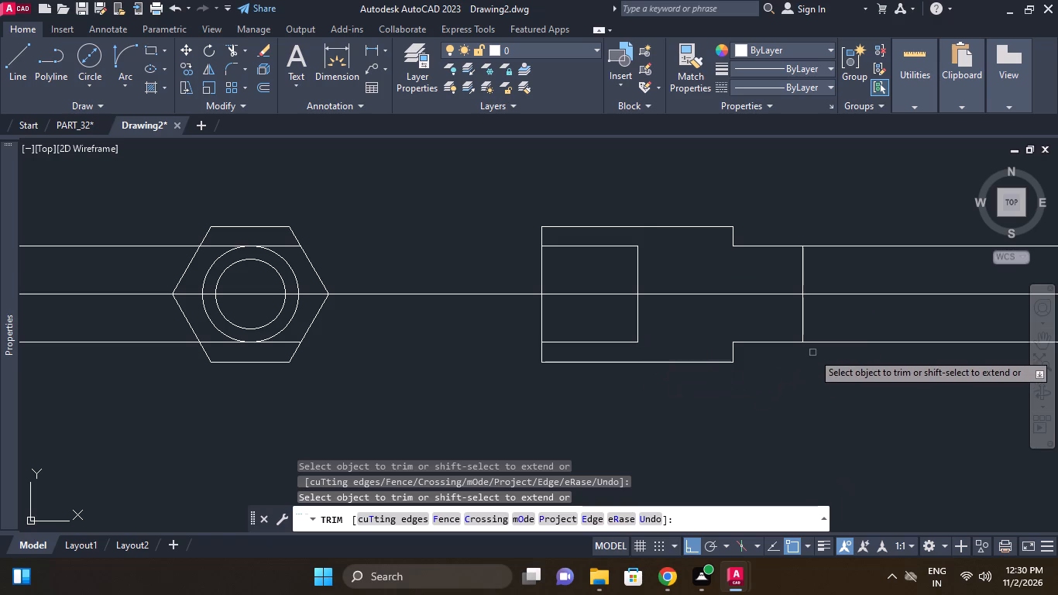
right_click(819, 359)
click(885, 126)
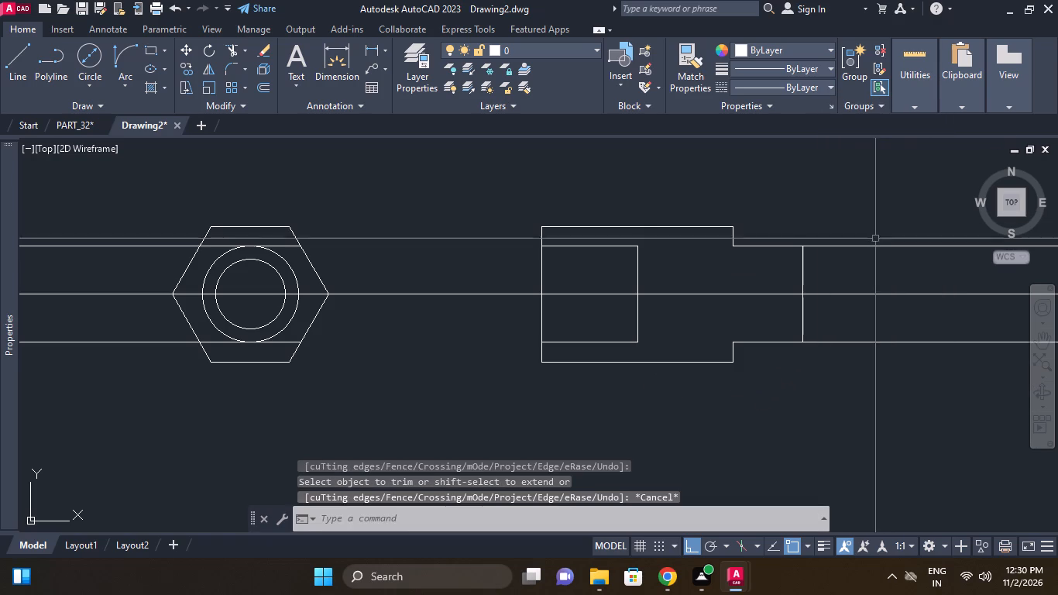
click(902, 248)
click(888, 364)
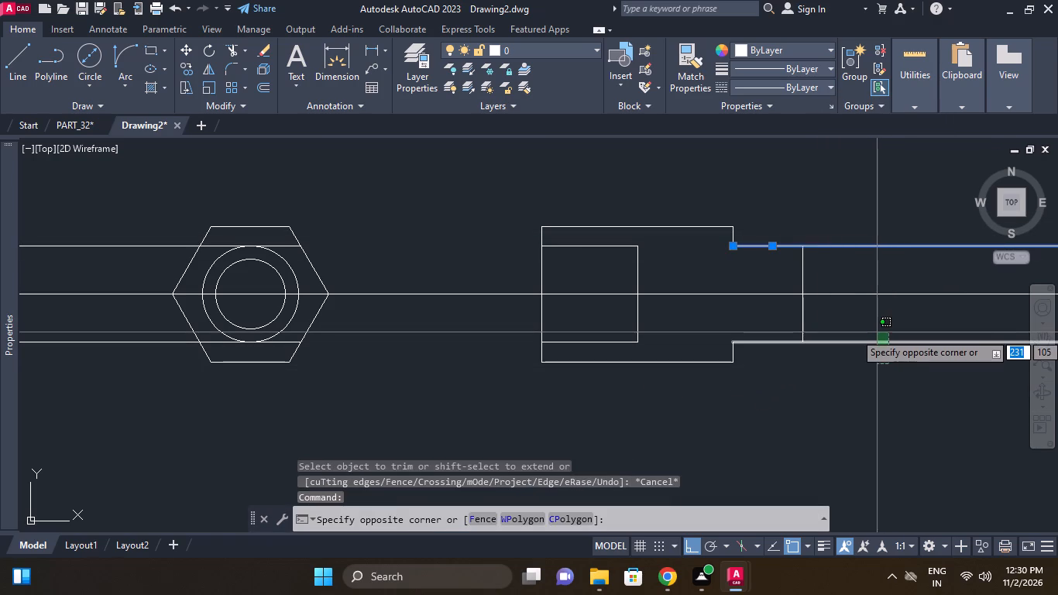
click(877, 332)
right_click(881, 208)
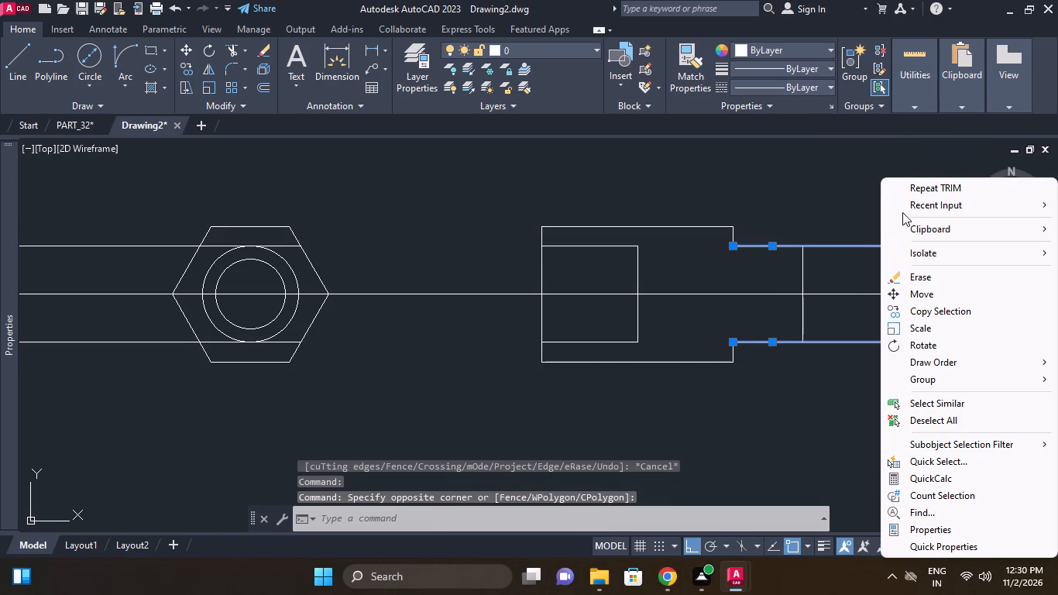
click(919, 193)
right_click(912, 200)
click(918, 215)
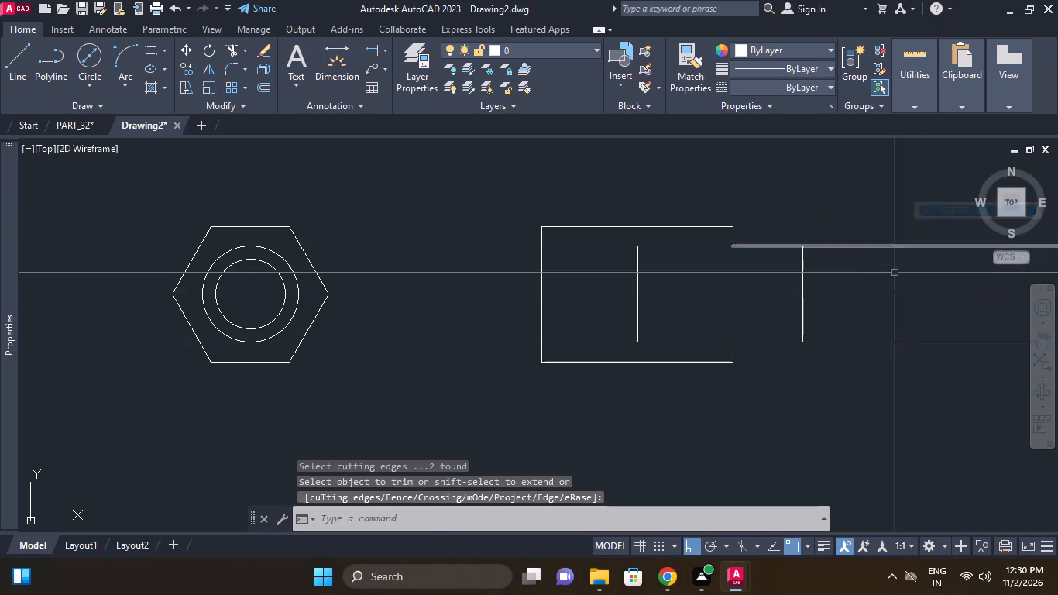
Erase the two horizontal construction lines running past the collar's end in the projected view.
click(894, 273)
click(875, 225)
click(847, 352)
click(840, 318)
right_click(840, 318)
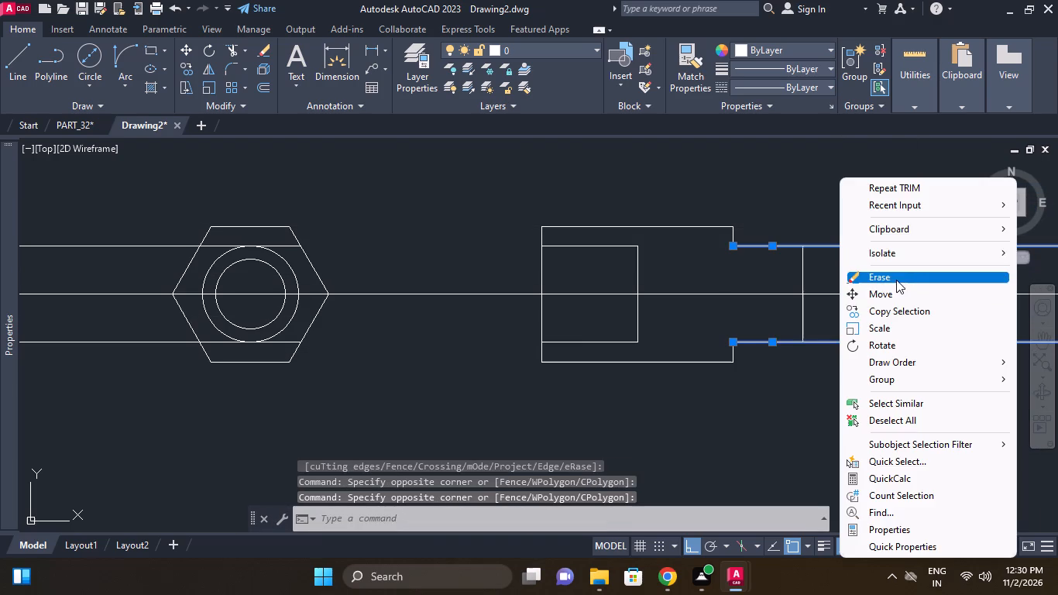
click(896, 280)
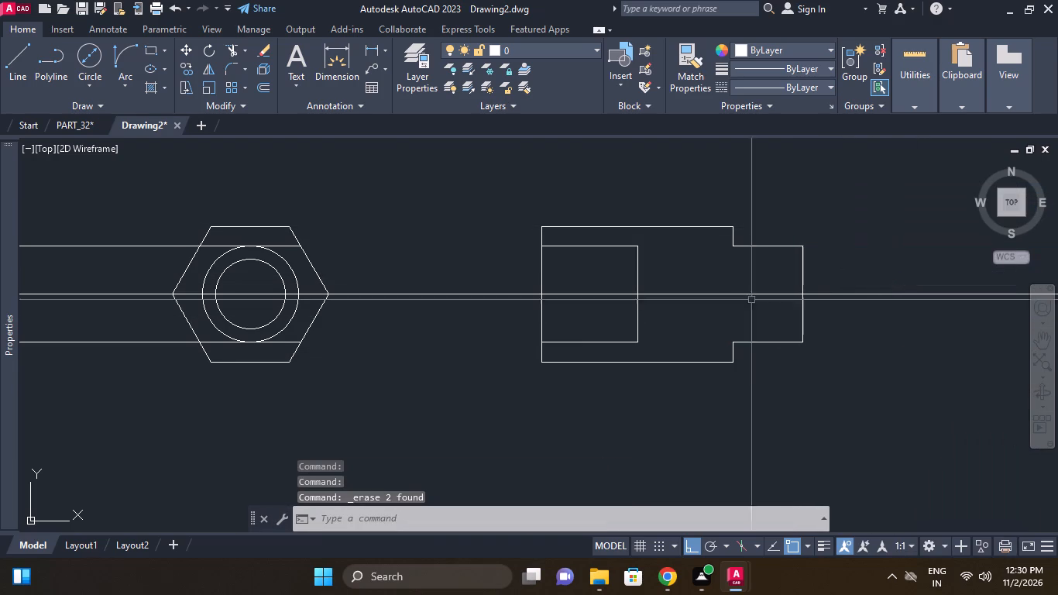
Erase the two horizontal construction lines passing through the top and bottom of the hexagon's outer circle.
middle_drag(184, 301, 362, 311)
click(239, 363)
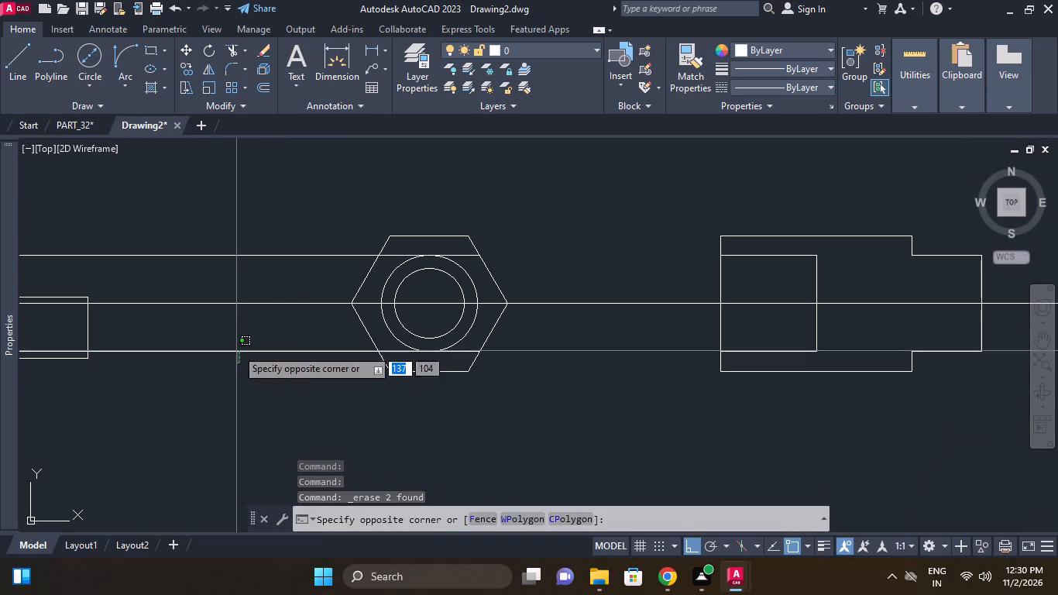
click(235, 342)
click(249, 270)
click(228, 222)
right_click(231, 218)
click(269, 273)
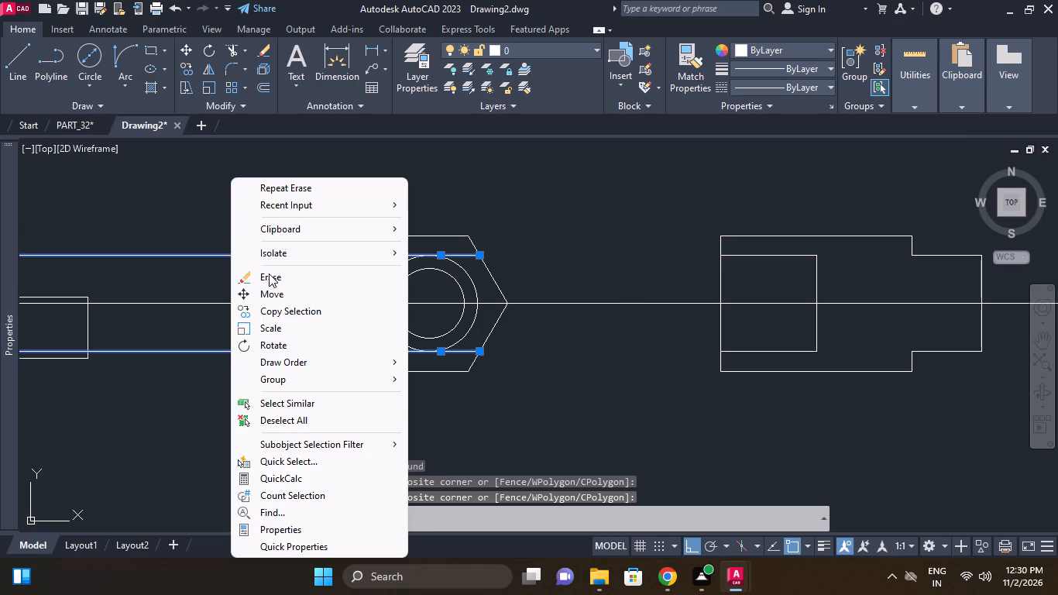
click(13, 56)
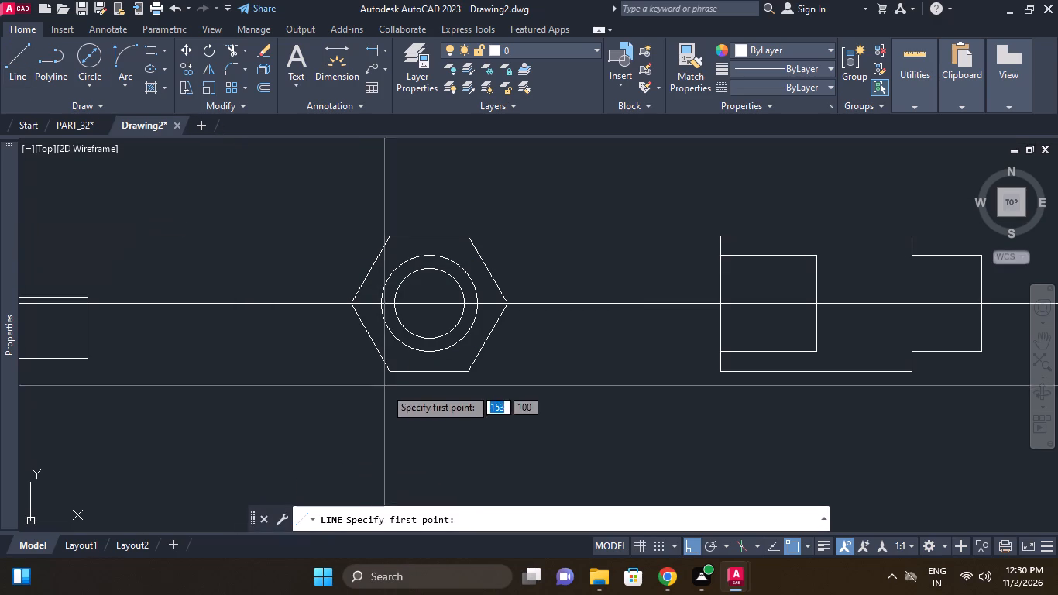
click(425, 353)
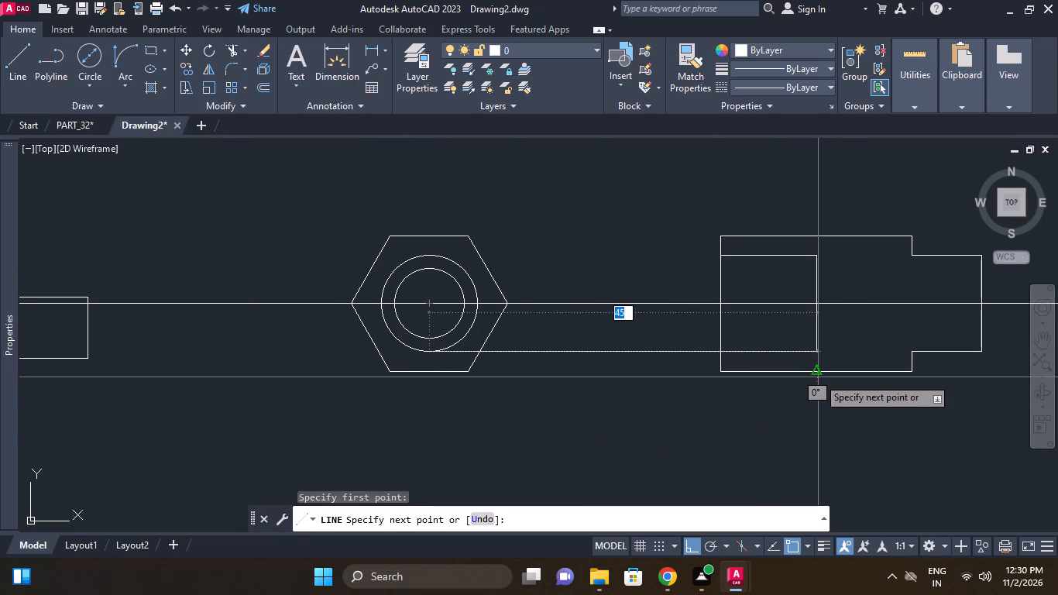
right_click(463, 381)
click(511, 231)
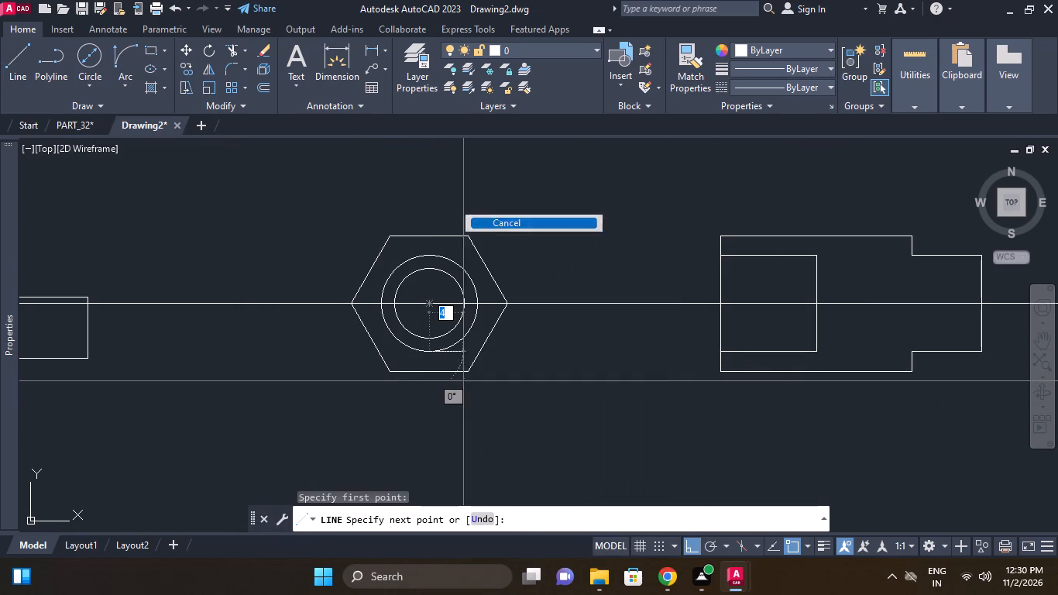
Draw a horizontal line about 70 mm long from the bottom of the inner circle past the collar's end.
right_click(522, 229)
click(557, 239)
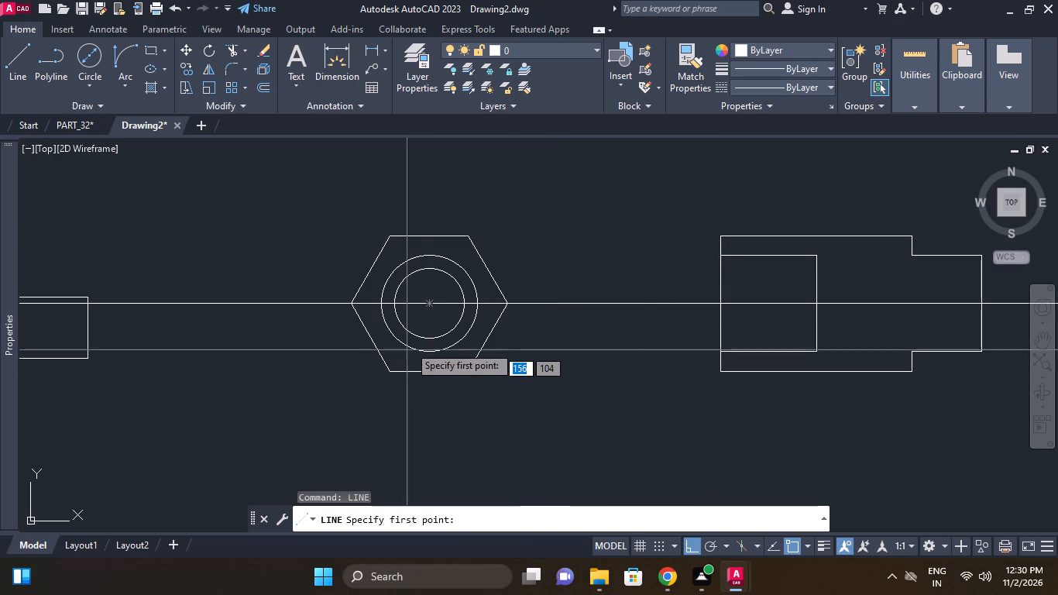
click(428, 339)
middle_drag(870, 322, 669, 336)
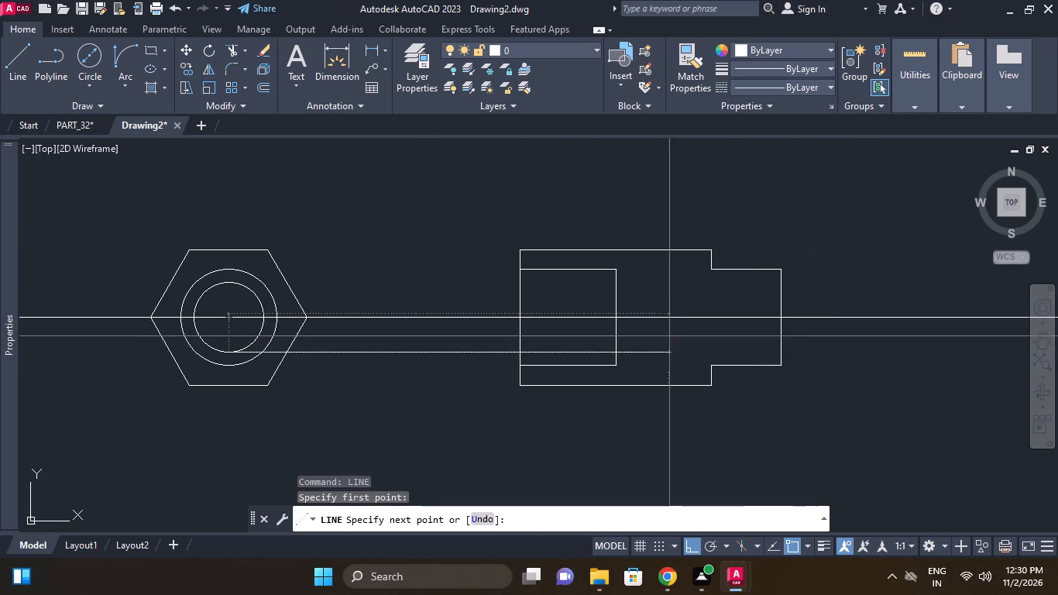
scroll(763, 339, up, 1)
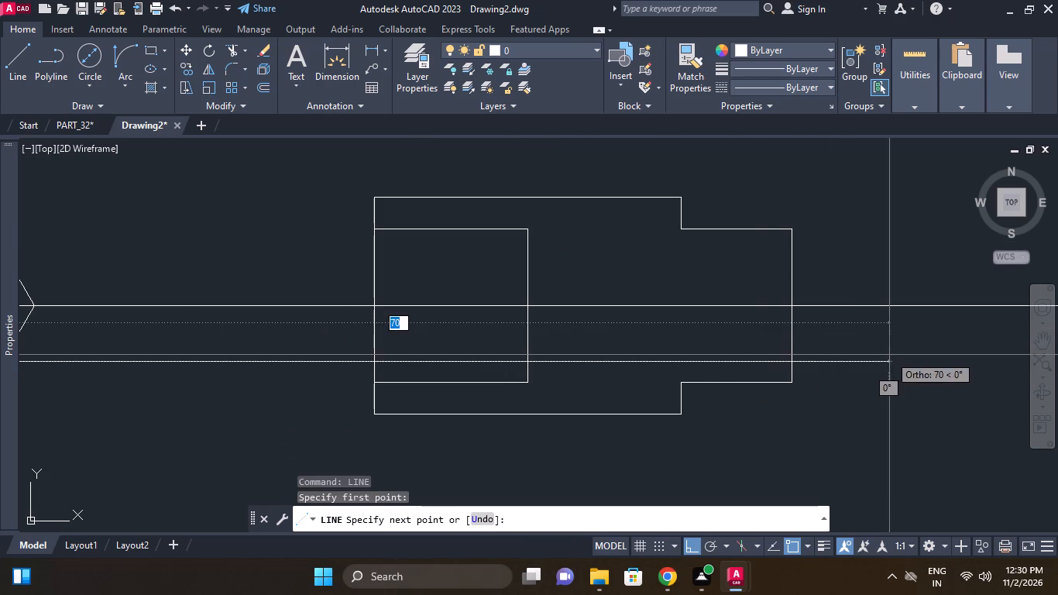
click(889, 355)
right_click(892, 283)
click(907, 293)
Draw a horizontal line about 74 mm long from the top of the inner circle past the collar's end.
right_click(882, 263)
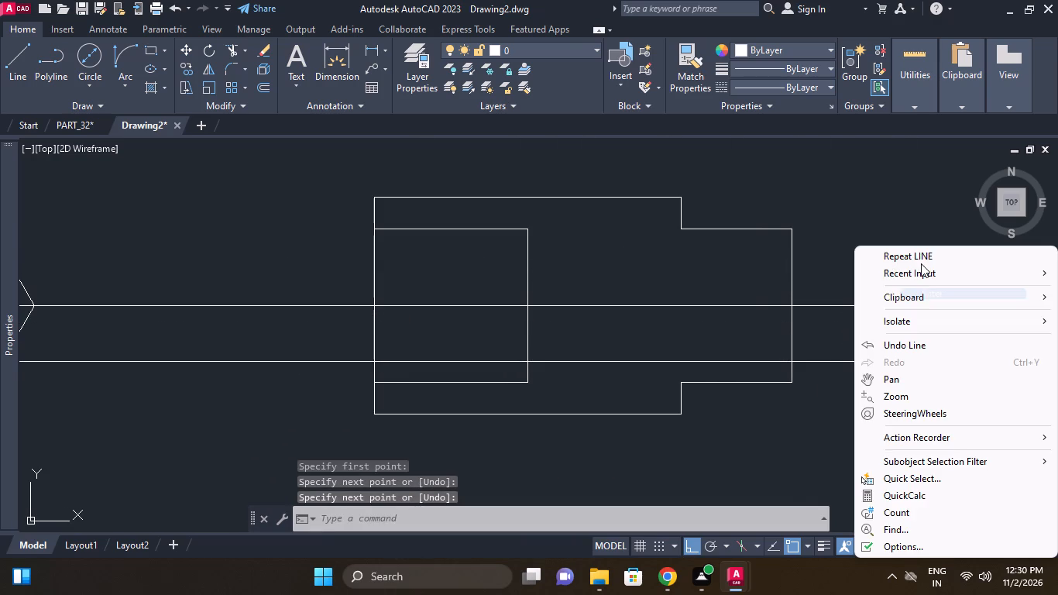
click(921, 263)
scroll(412, 320, down, 2)
middle_drag(451, 330, 589, 331)
scroll(287, 299, up, 2)
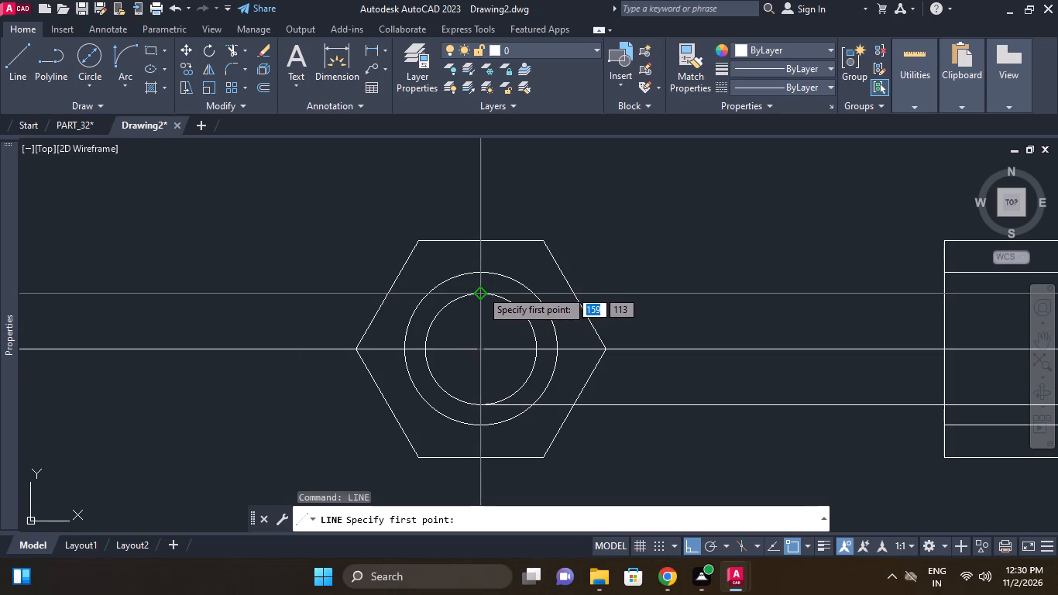
click(481, 291)
middle_drag(578, 308, 43, 313)
middle_drag(651, 311, 248, 308)
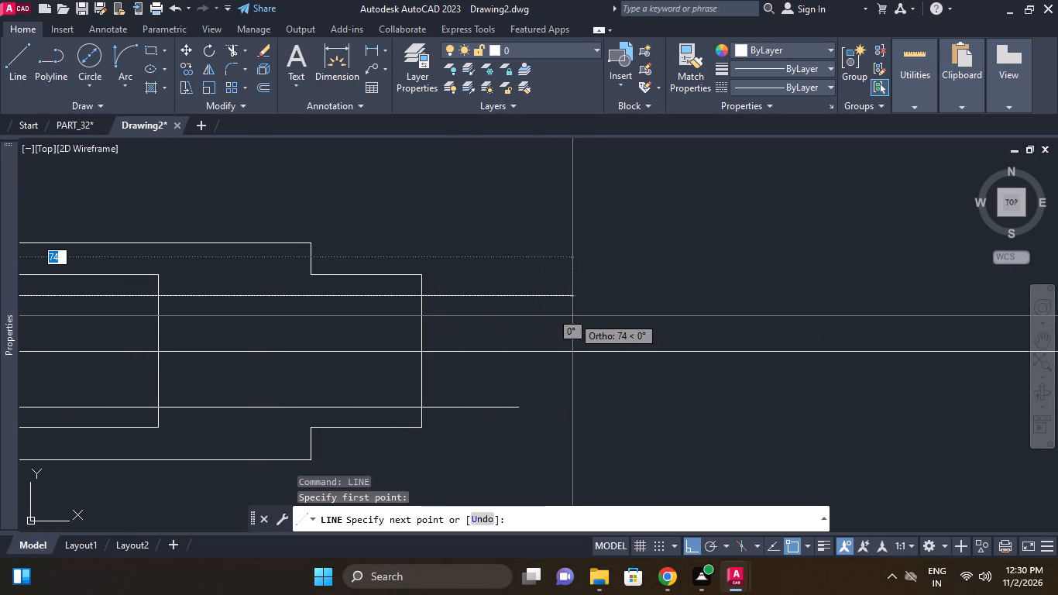
click(572, 316)
right_click(601, 304)
click(636, 311)
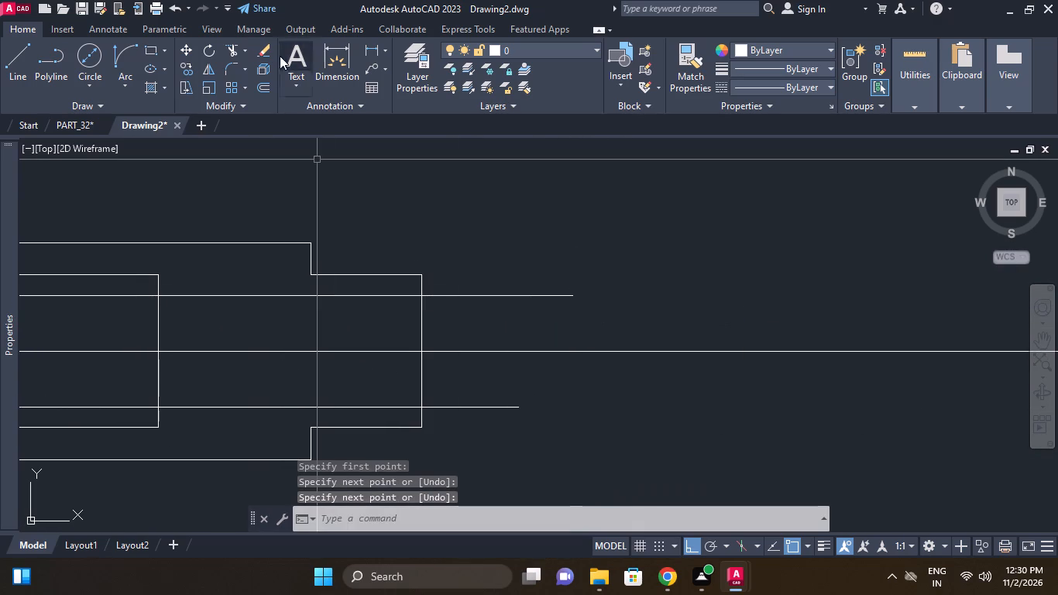
Trim the two bore lines where they extend beyond the collar's end and outside the body's left edge.
click(238, 49)
right_click(441, 228)
click(454, 230)
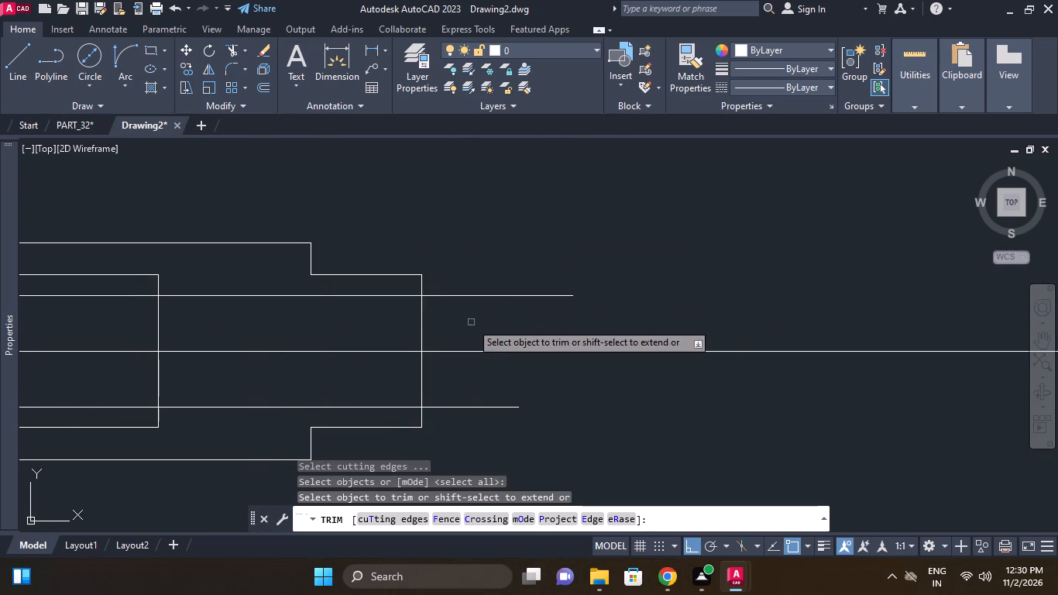
click(470, 317)
click(466, 276)
middle_drag(489, 301, 570, 248)
click(527, 369)
click(526, 347)
middle_drag(519, 348, 728, 353)
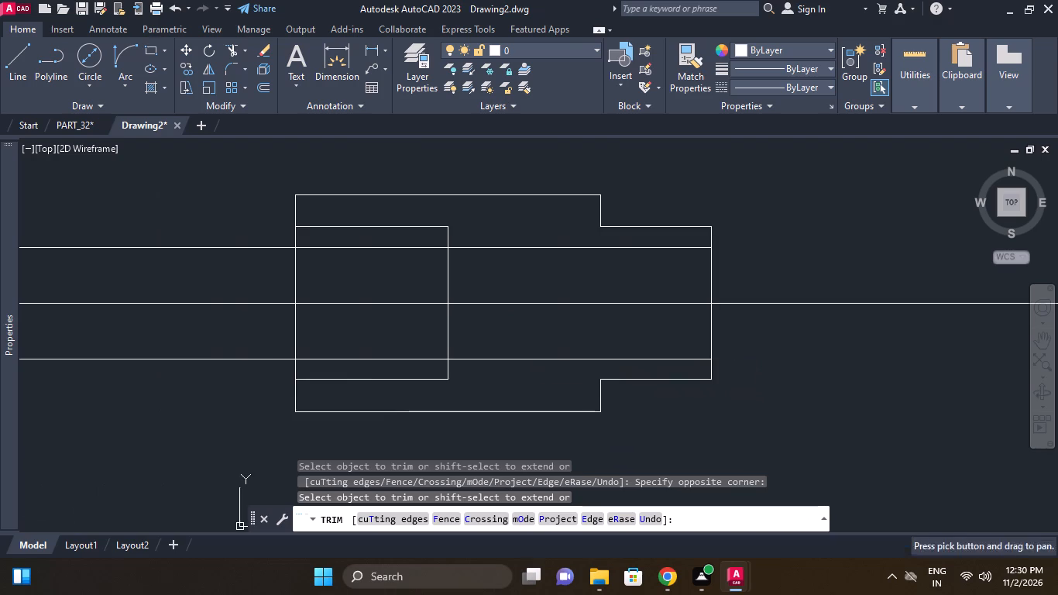
click(246, 362)
click(248, 244)
click(217, 260)
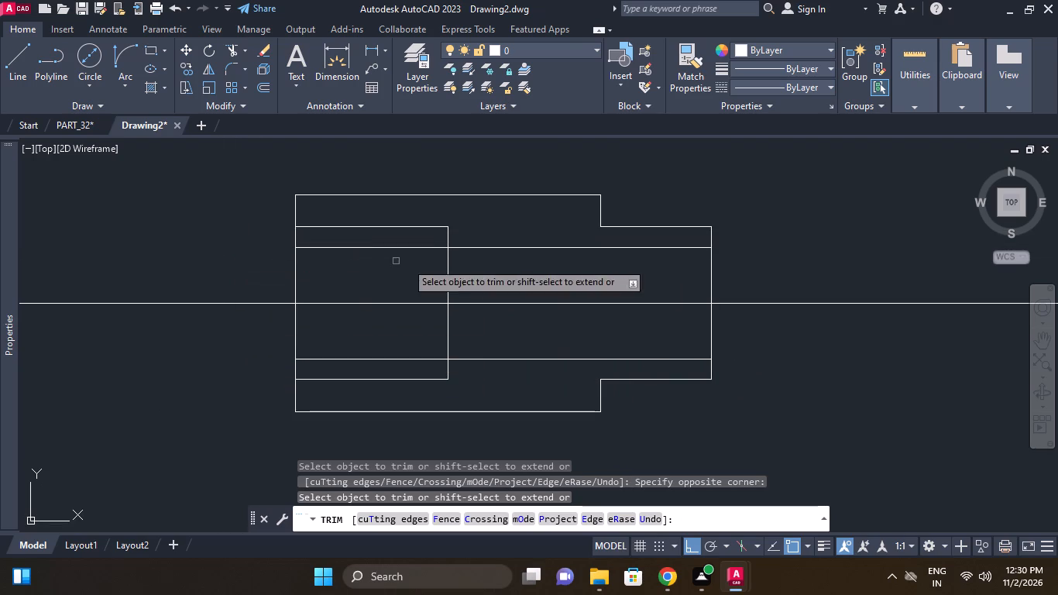
Trim the two bore lines inside the recess so they start at the recess's inner vertical edge.
click(354, 356)
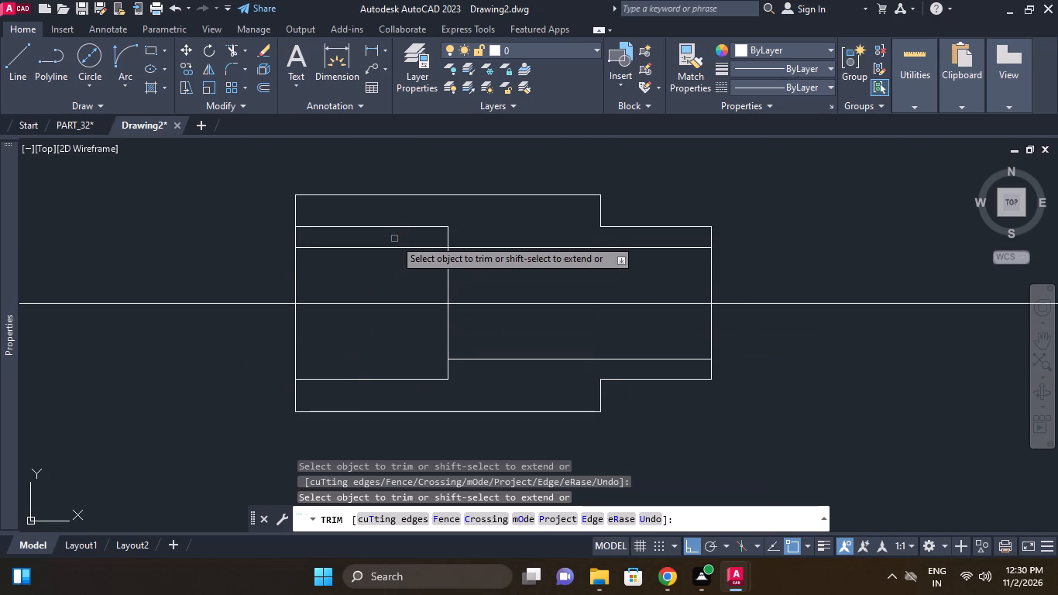
click(389, 243)
click(380, 250)
scroll(511, 294, down, 2)
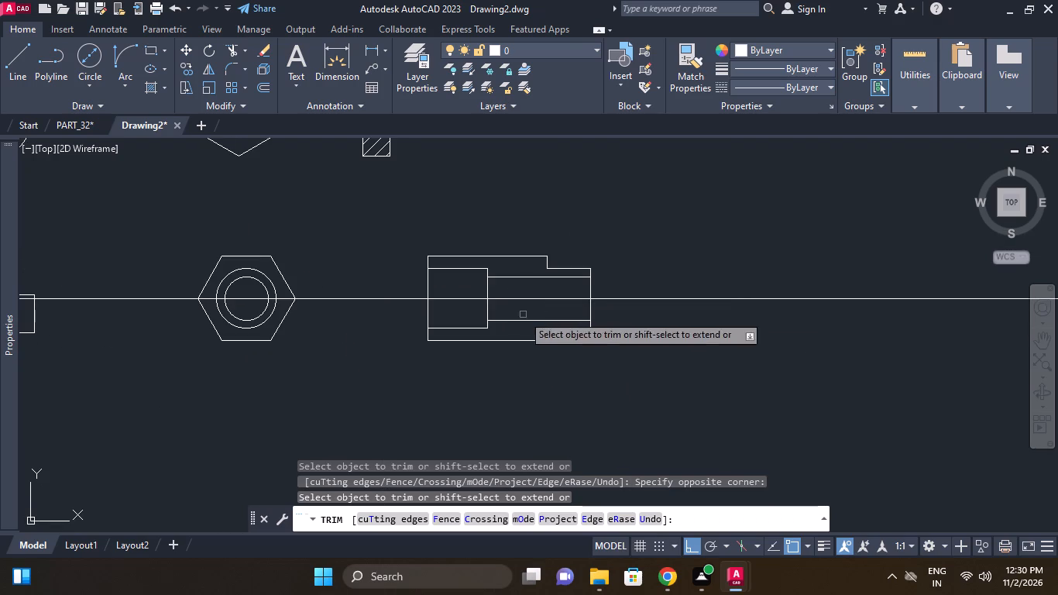
right_click(758, 260)
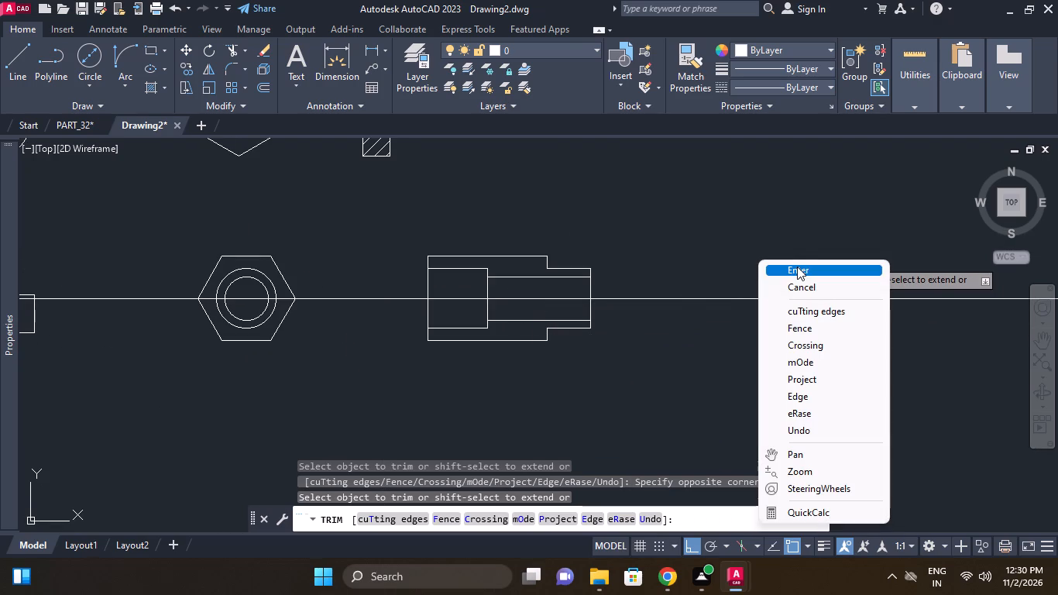
click(797, 267)
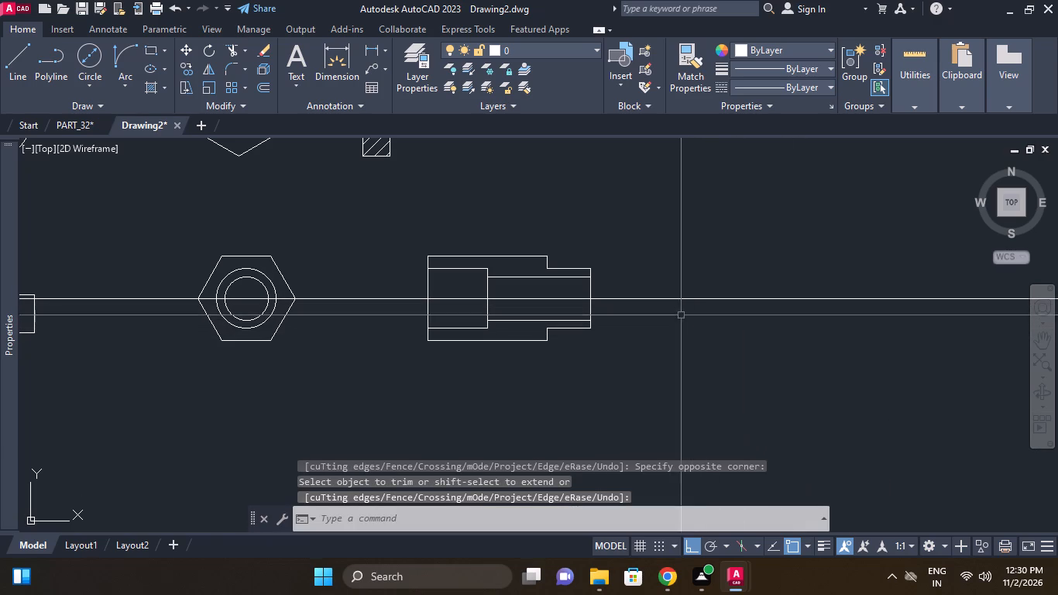
Hatch the upper and lower walls of the projected view with the ANSI31 pattern at scale 12.
right_click(734, 394)
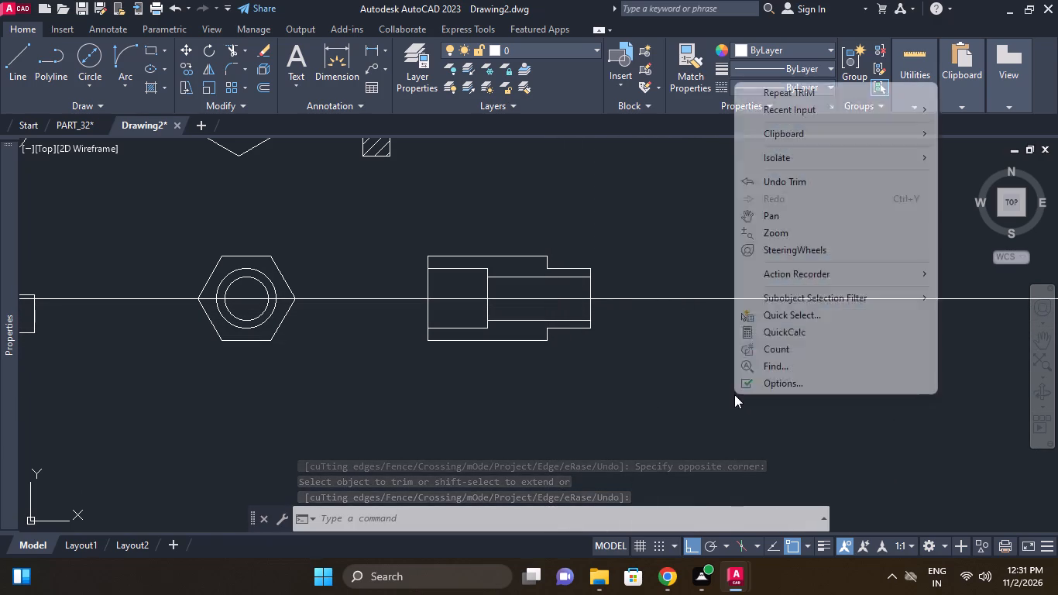
click(792, 121)
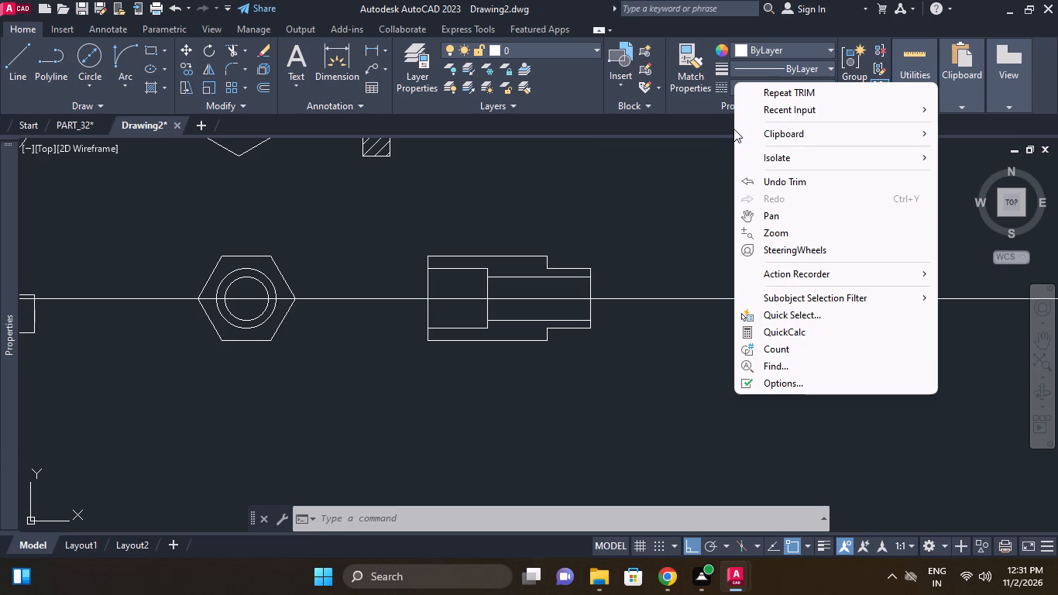
click(809, 129)
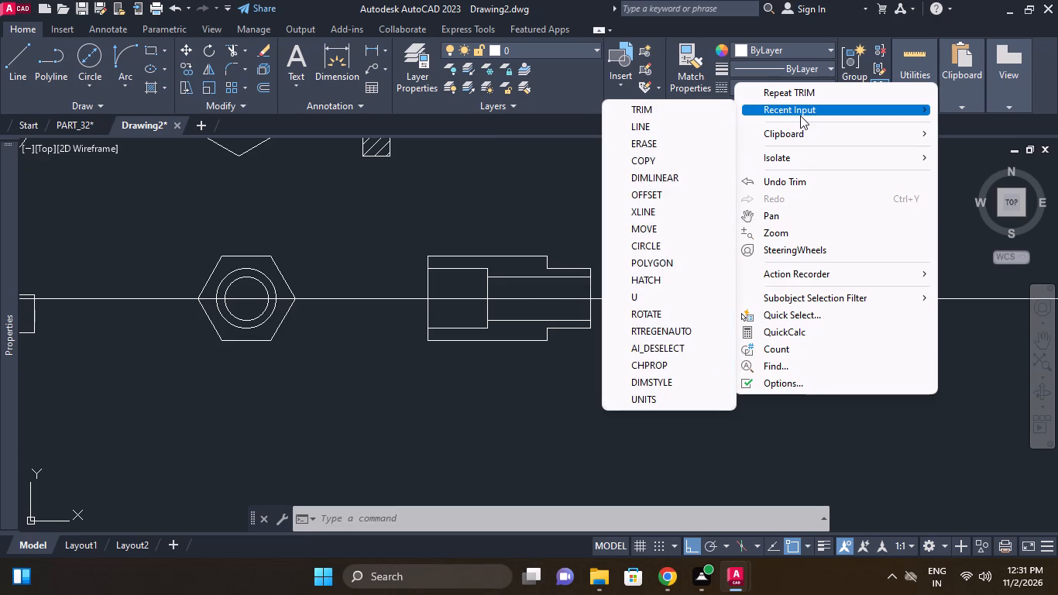
click(649, 286)
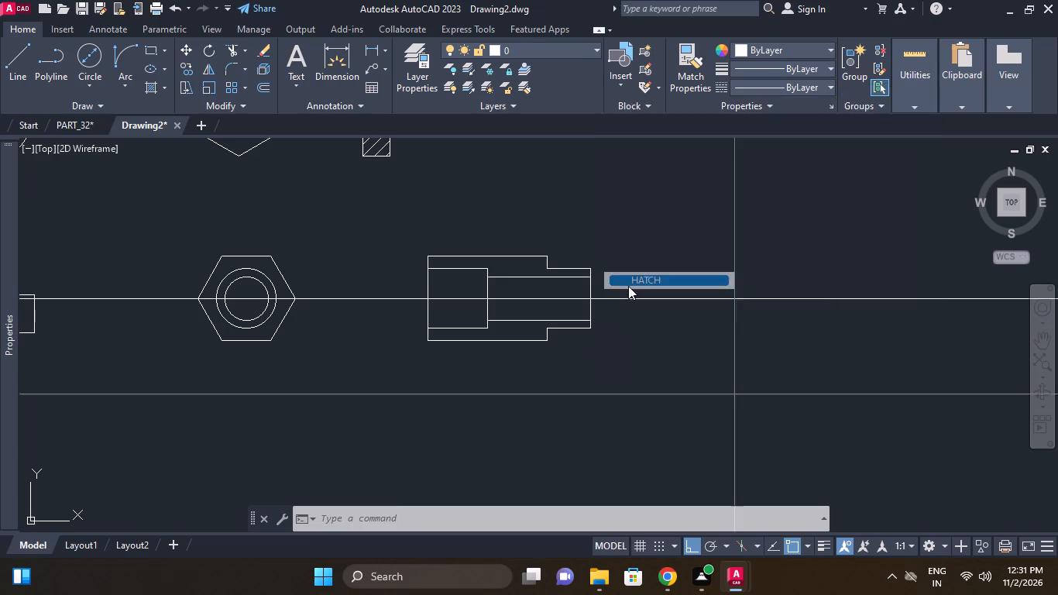
scroll(548, 285, up, 1)
click(520, 256)
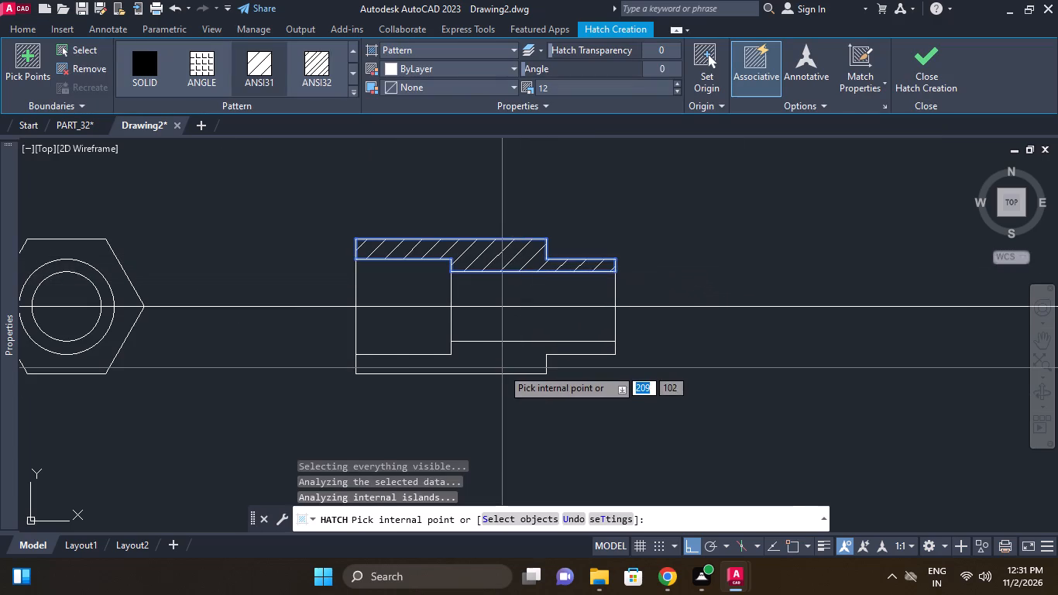
click(500, 368)
right_click(728, 262)
click(757, 267)
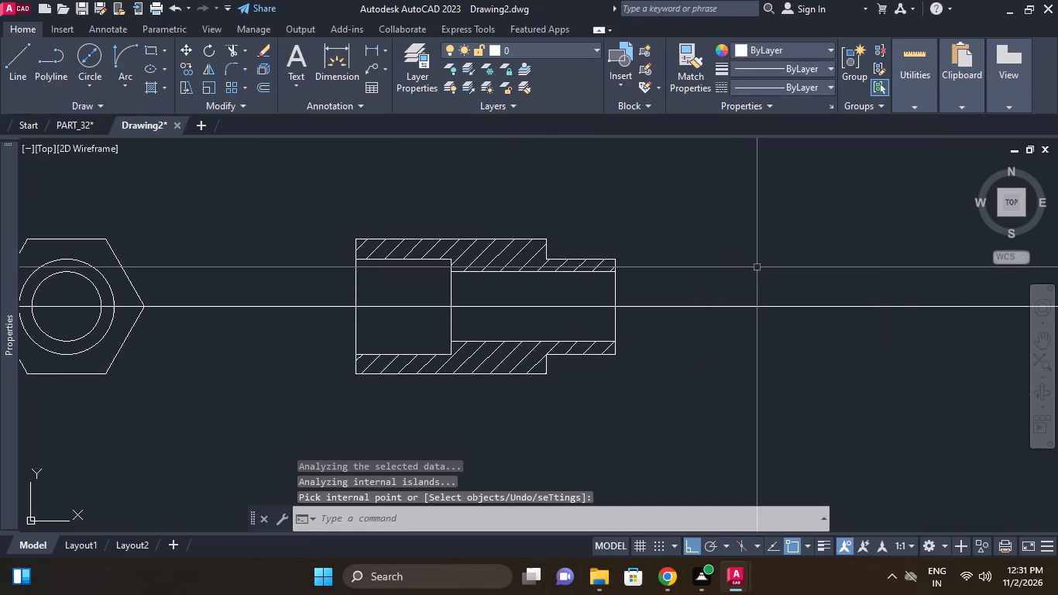
Erase the horizontal centre construction line running through the hexagon and the hatched section.
scroll(757, 264, down, 1)
scroll(625, 297, down, 1)
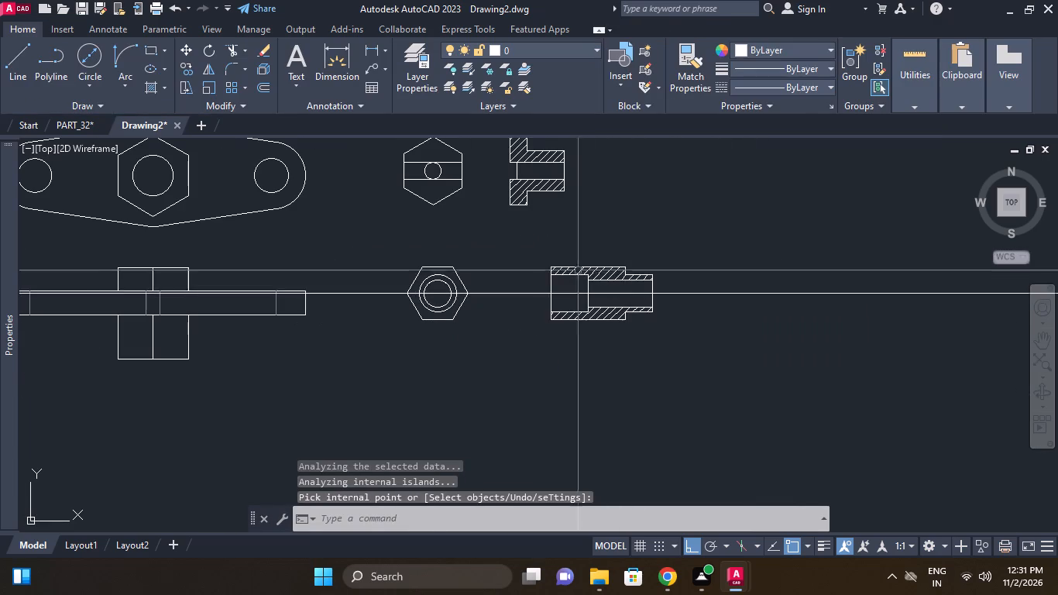
click(512, 291)
right_click(507, 275)
click(498, 292)
click(496, 294)
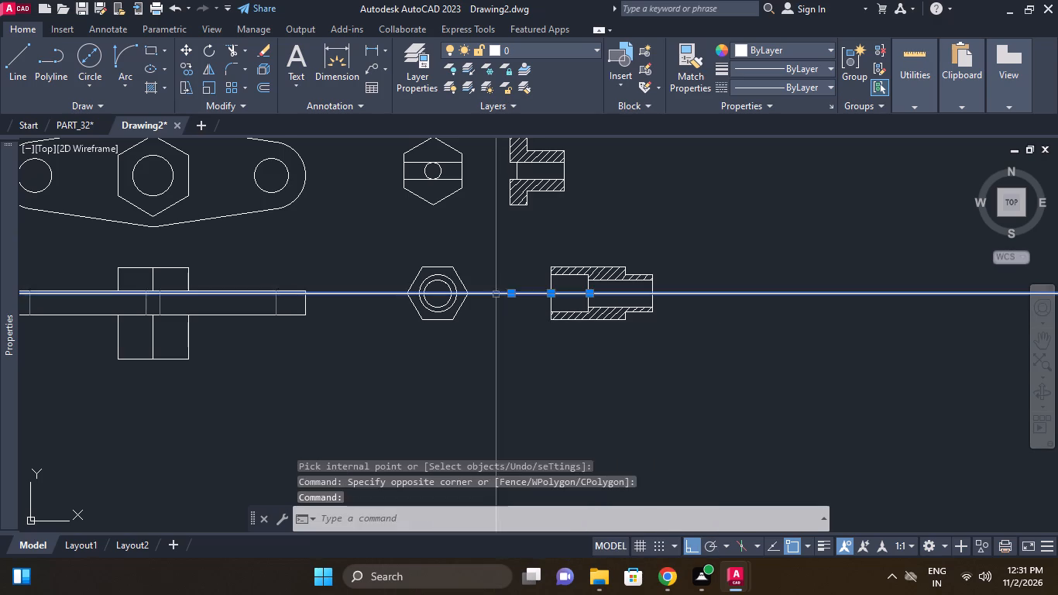
right_click(494, 274)
click(532, 260)
Move the whole hatched section horizontally closer to the hexagonal view, roughly lining up with the section above it.
click(532, 246)
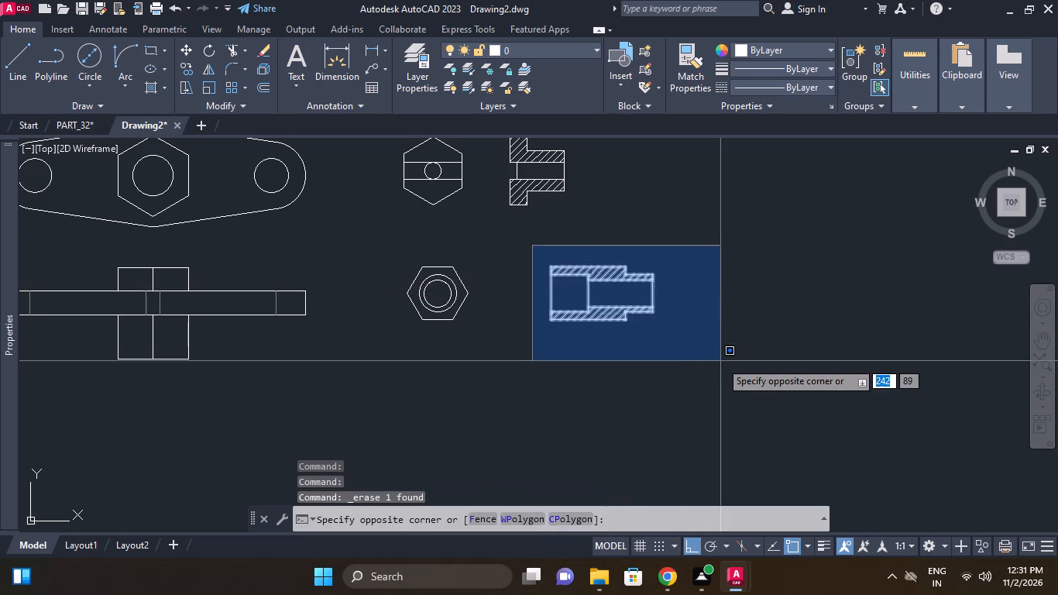
click(720, 361)
right_click(710, 309)
click(771, 300)
click(774, 305)
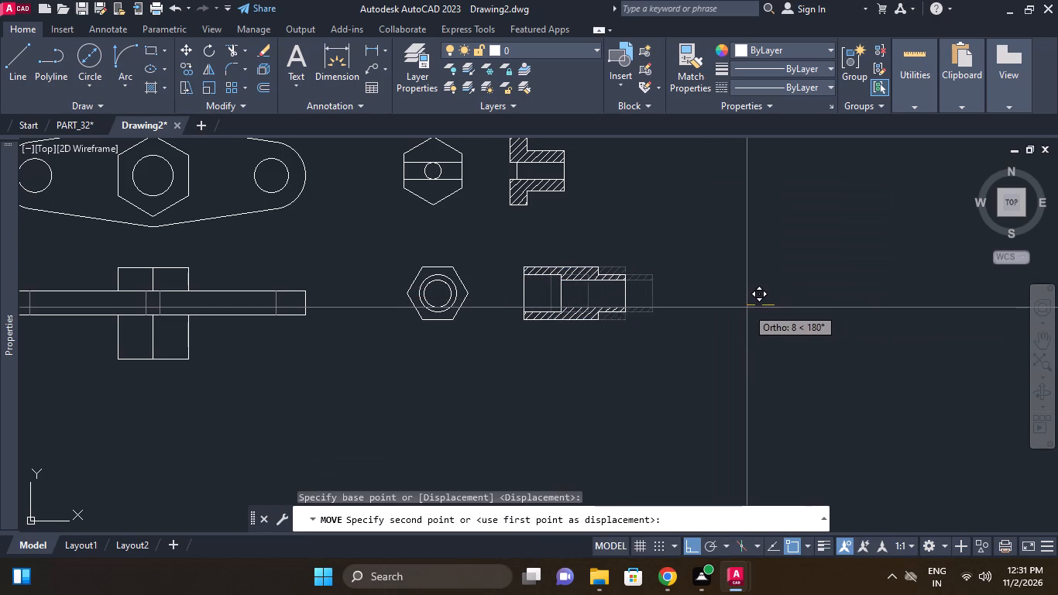
click(732, 308)
scroll(730, 308, down, 2)
middle_click(730, 309)
middle_drag(696, 345, 701, 336)
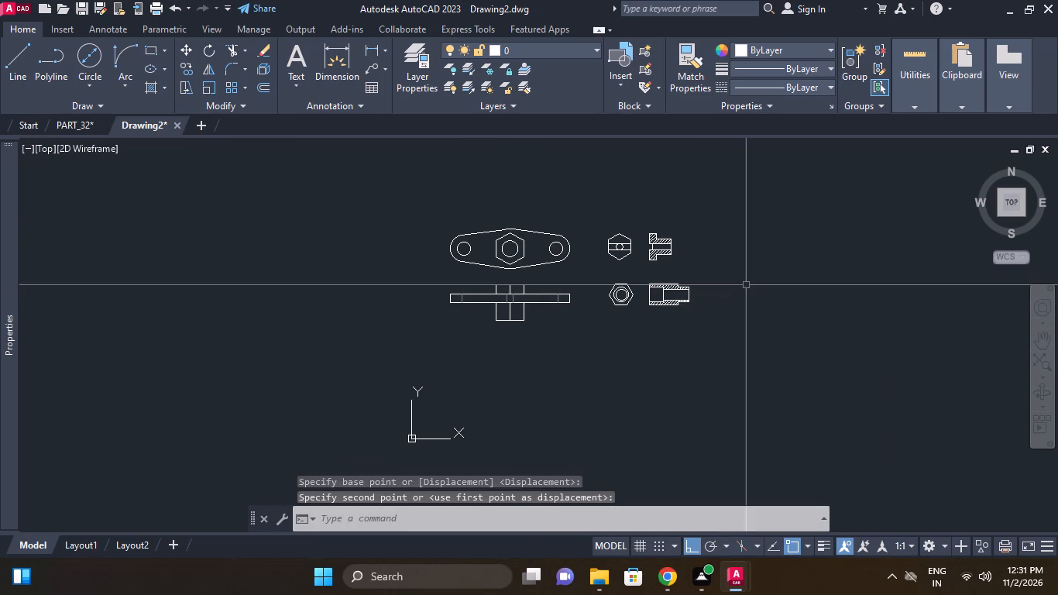
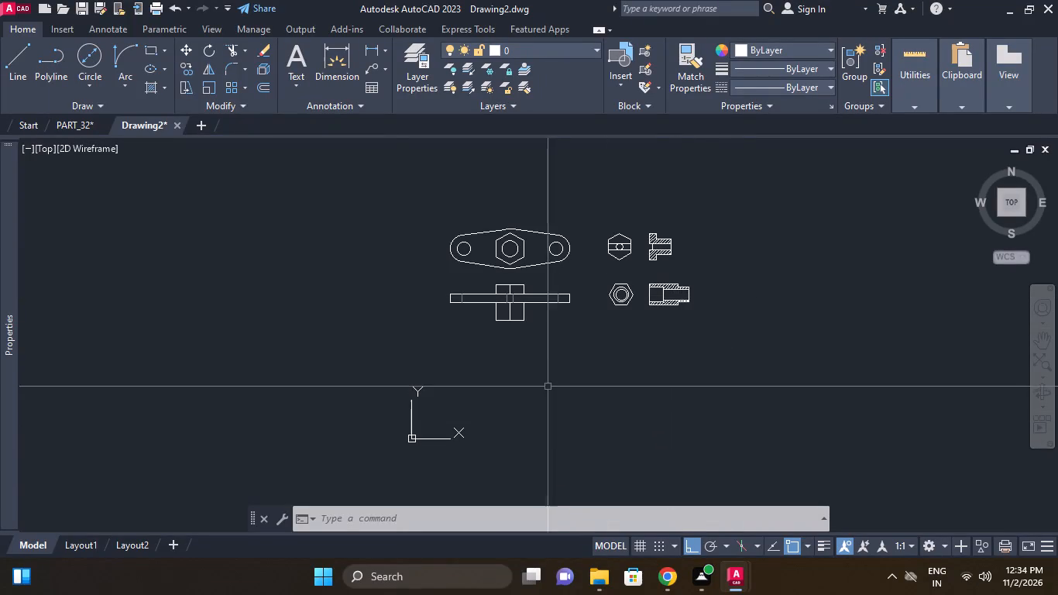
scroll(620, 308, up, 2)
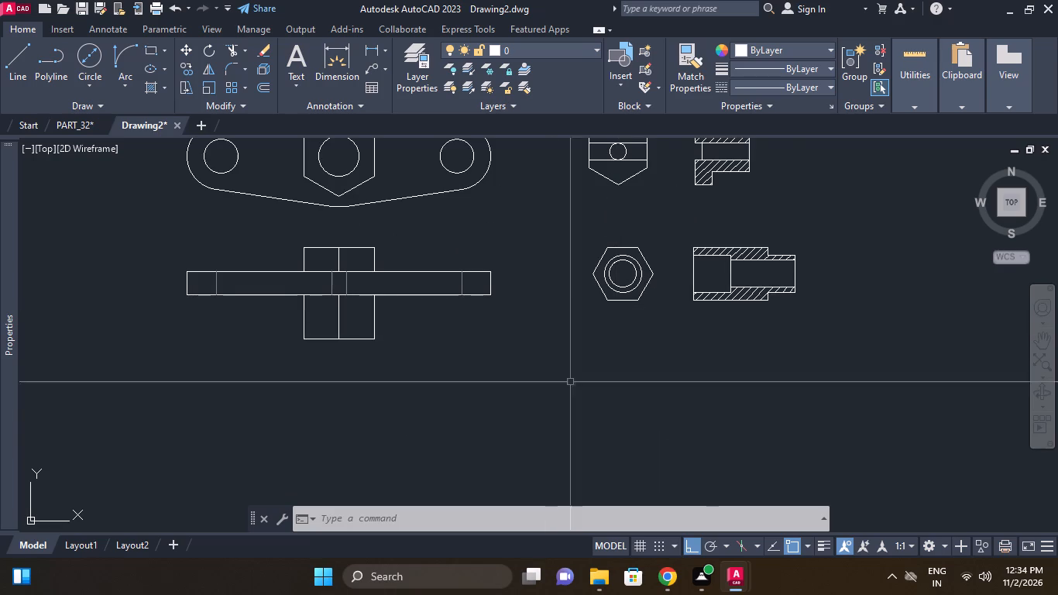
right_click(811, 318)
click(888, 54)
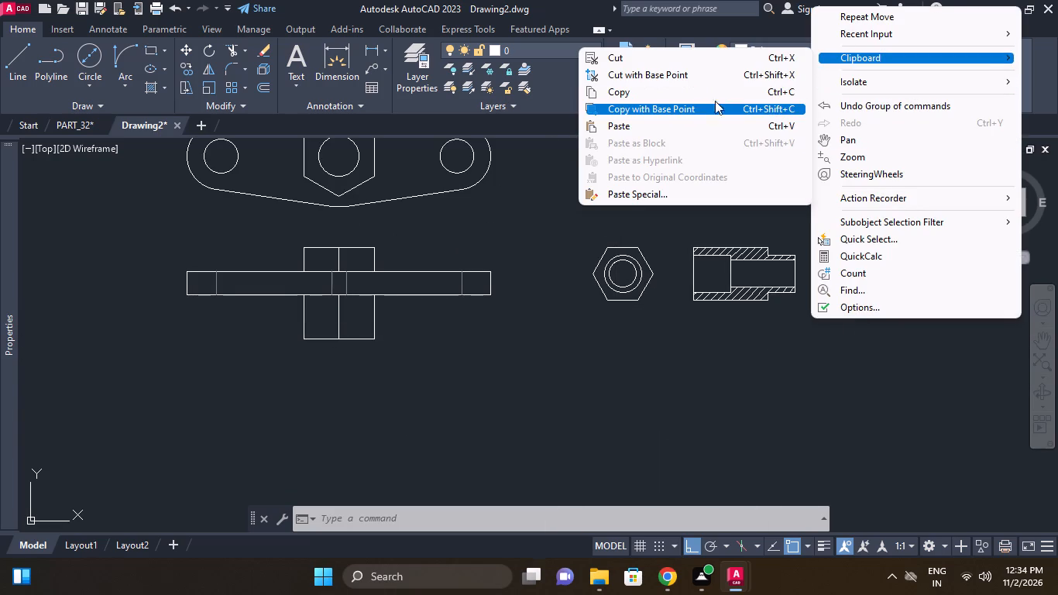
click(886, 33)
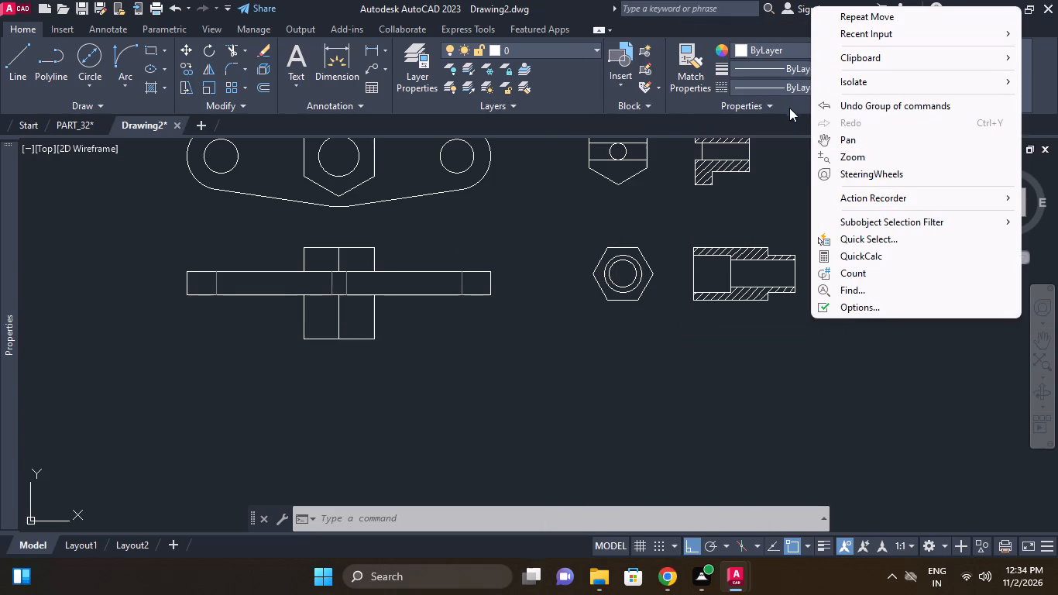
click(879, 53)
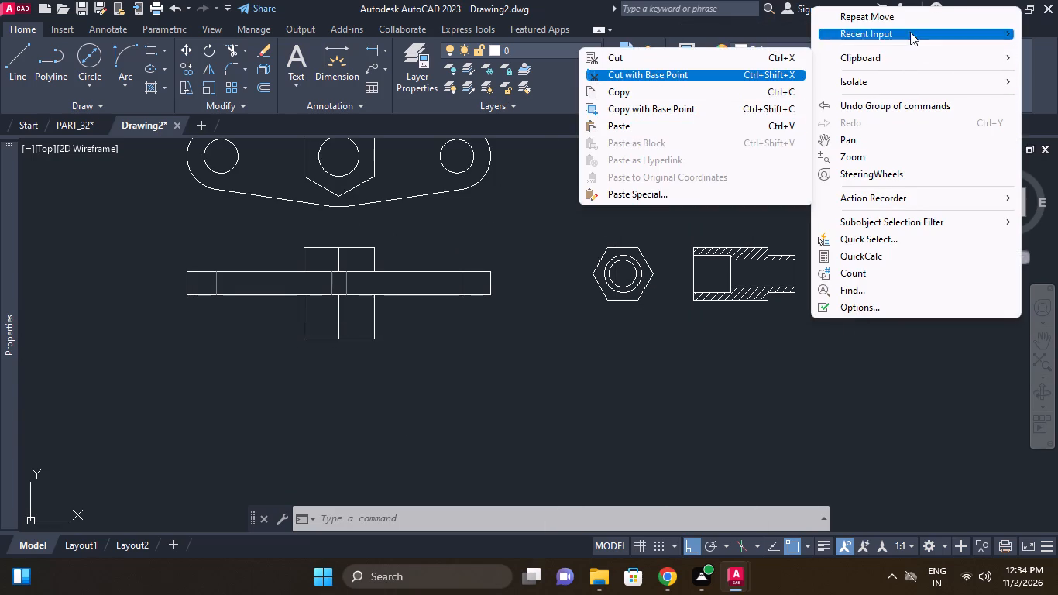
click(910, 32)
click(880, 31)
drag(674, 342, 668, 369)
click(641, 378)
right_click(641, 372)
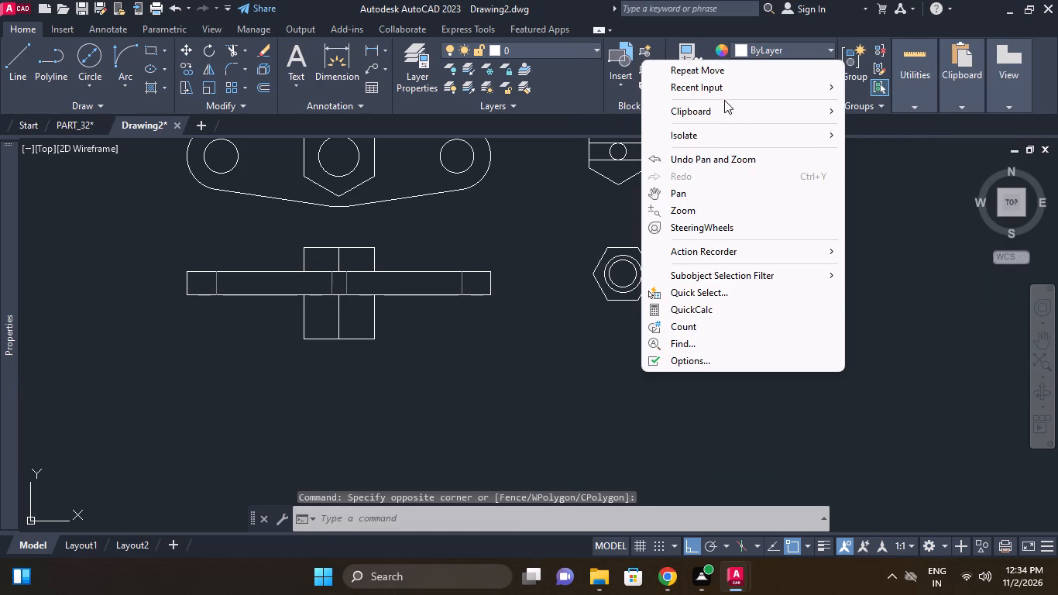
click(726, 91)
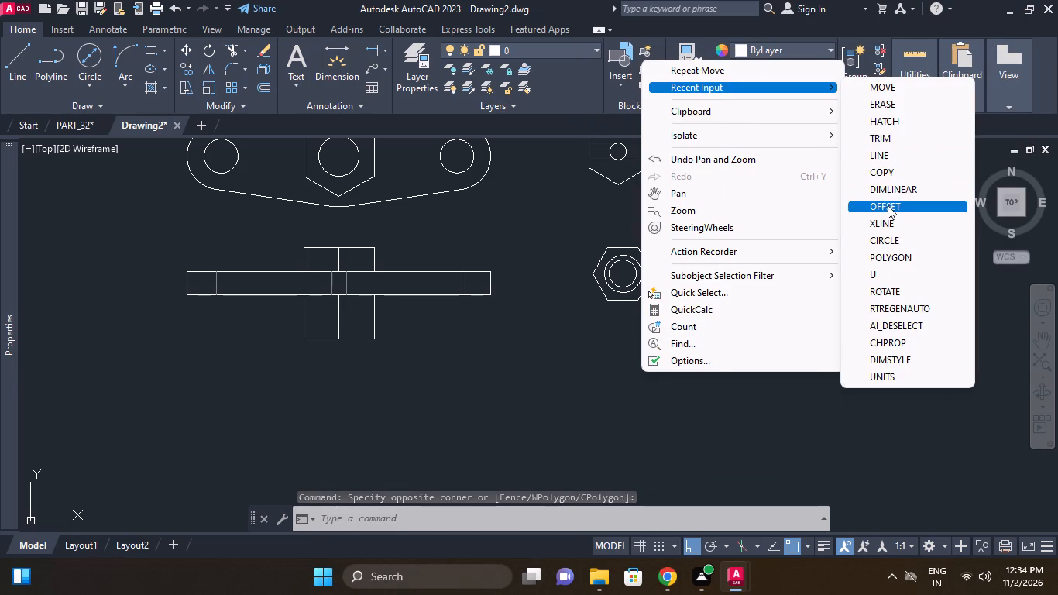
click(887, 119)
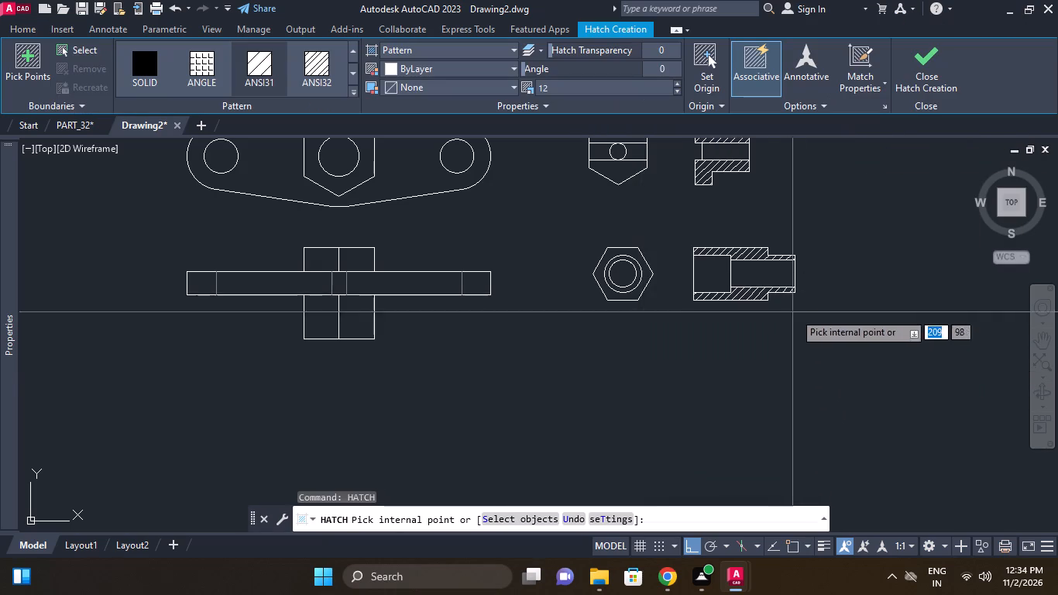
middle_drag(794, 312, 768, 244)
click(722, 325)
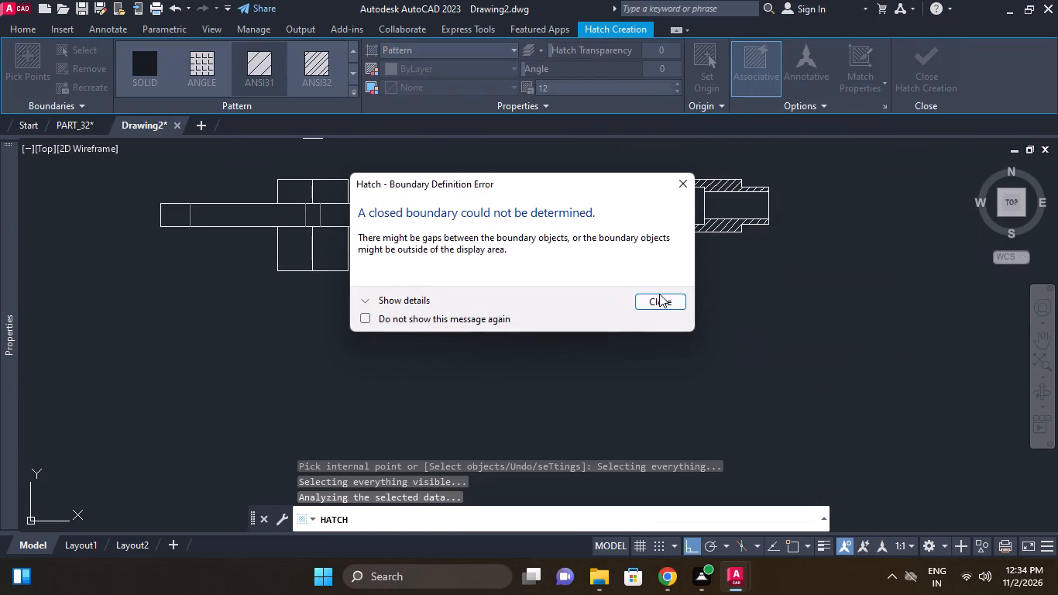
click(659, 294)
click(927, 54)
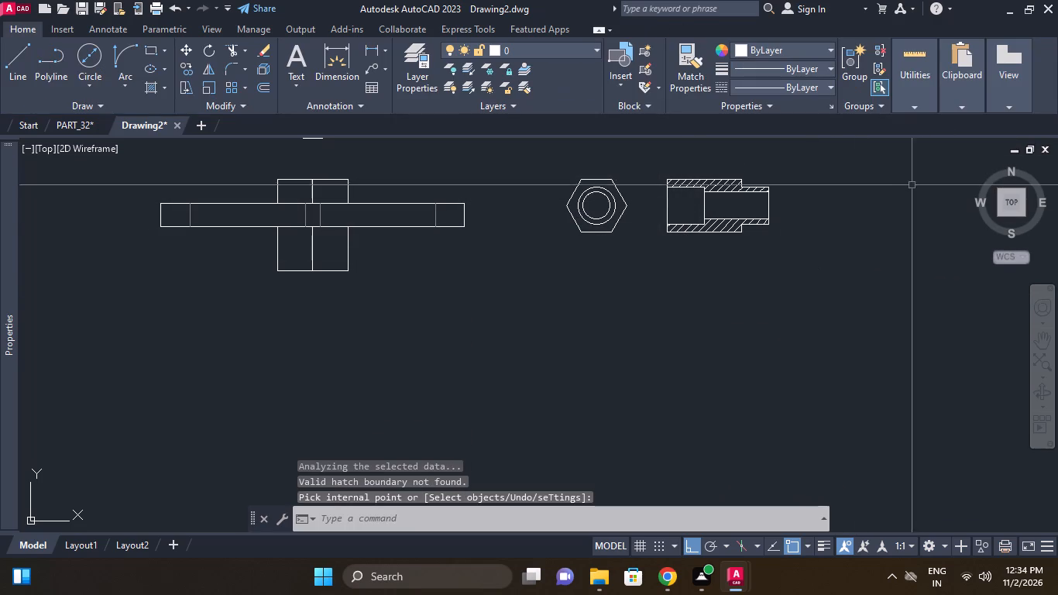
Draw a six-sided polygon inscribed in a circle of radius 12 mm in the empty area below the stepped nut's hatched section.
right_click(885, 194)
click(916, 221)
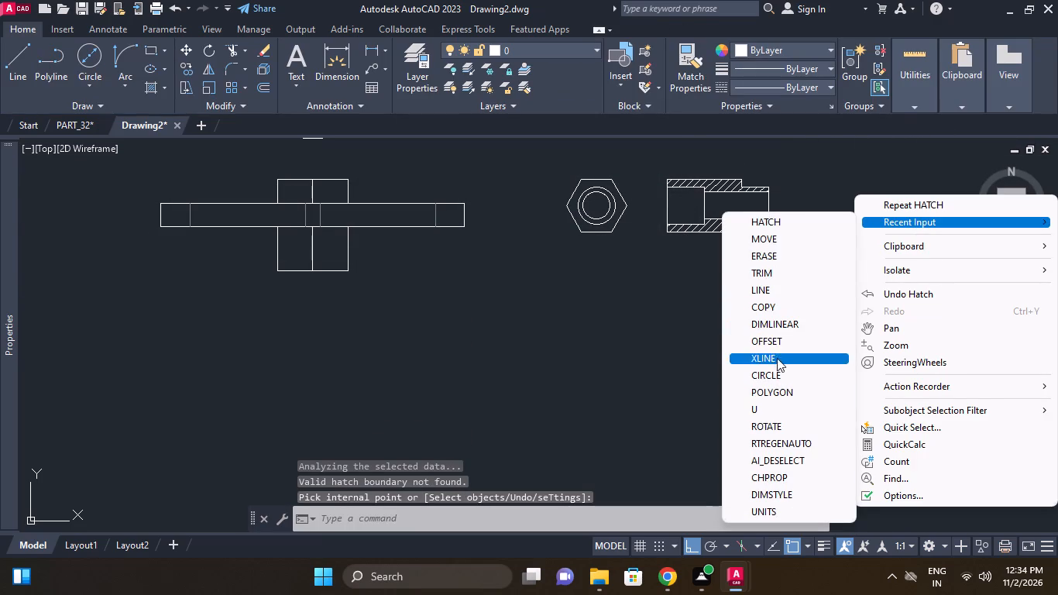
click(778, 388)
right_click(703, 362)
click(723, 363)
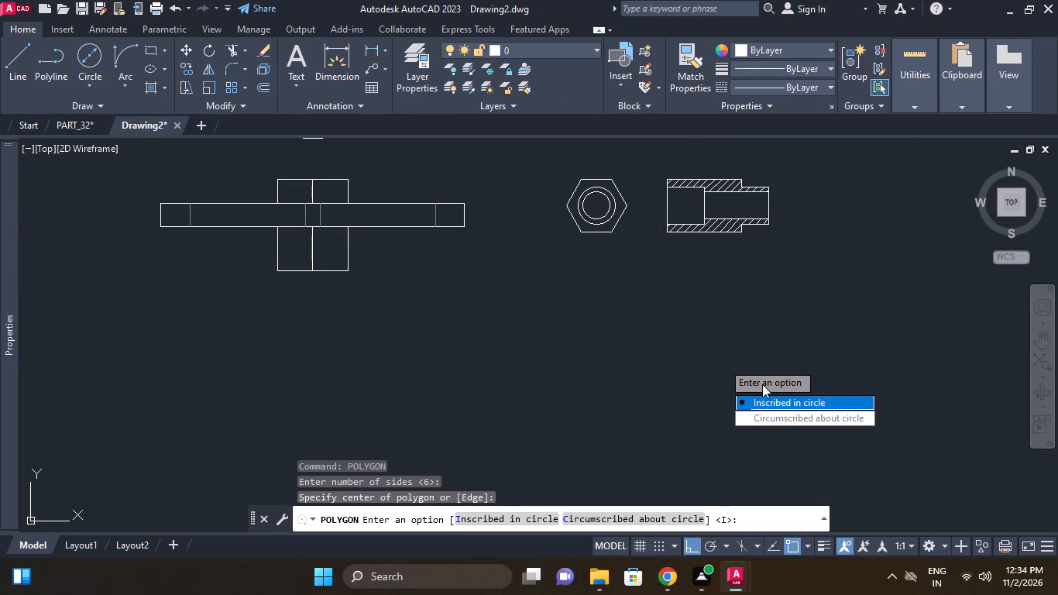
drag(766, 400, 723, 363)
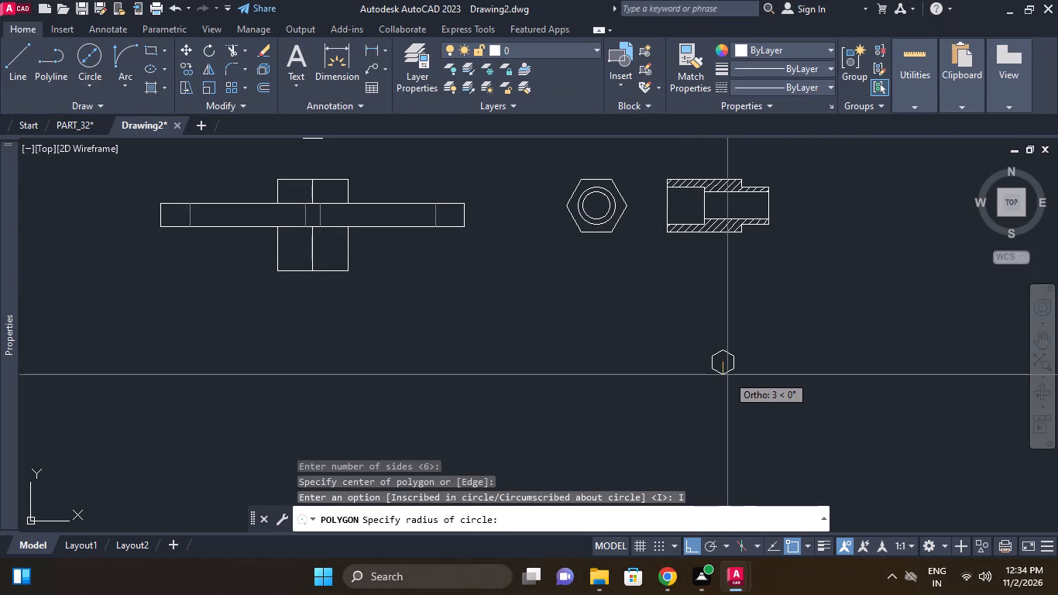
text(12)
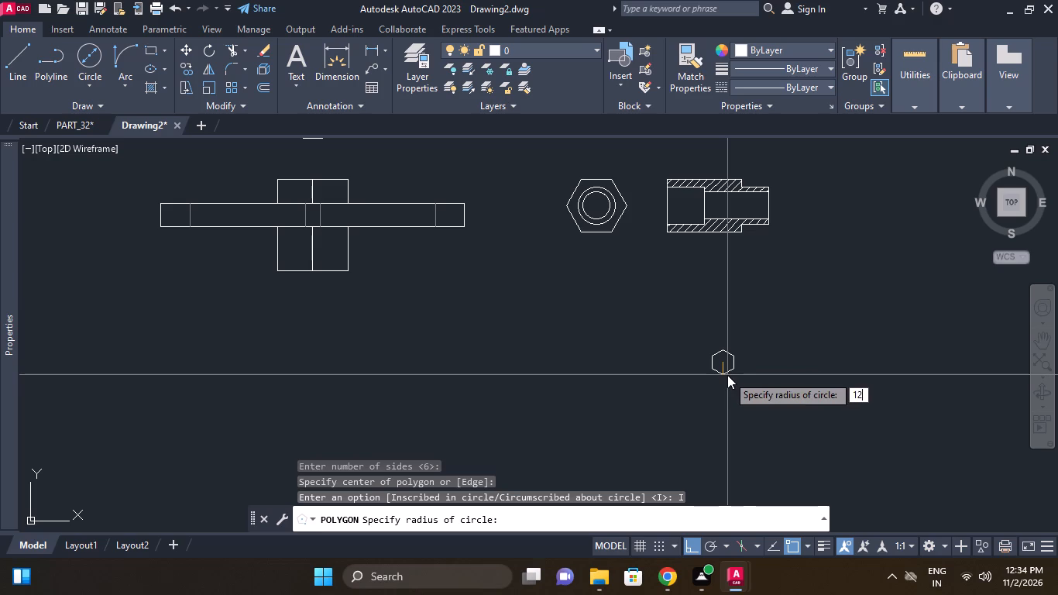
key(Return)
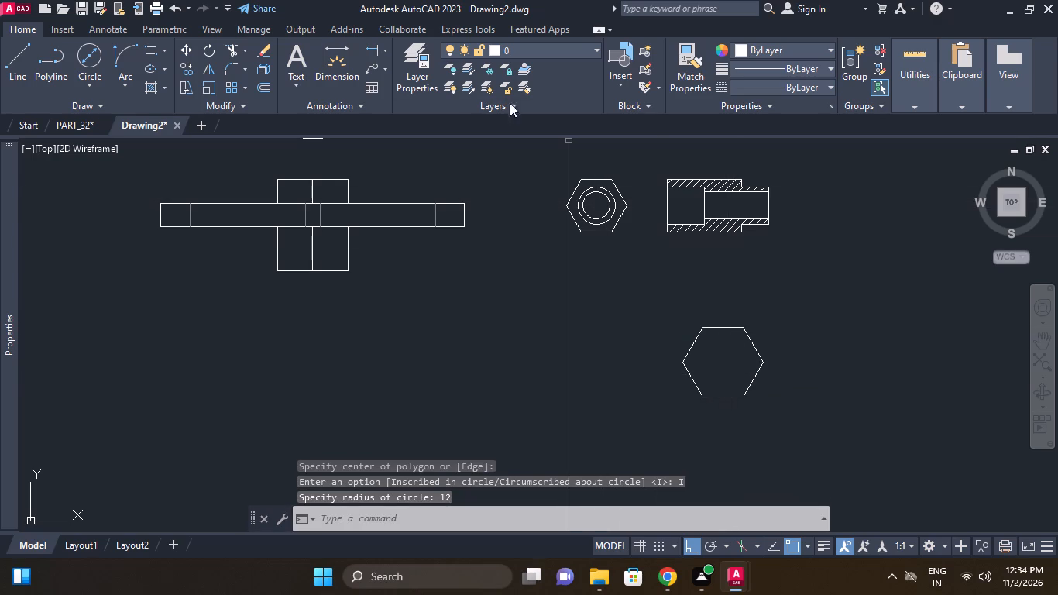
Check the new hexagon's width across its left and right corners with a temporary linear dimension.
click(376, 50)
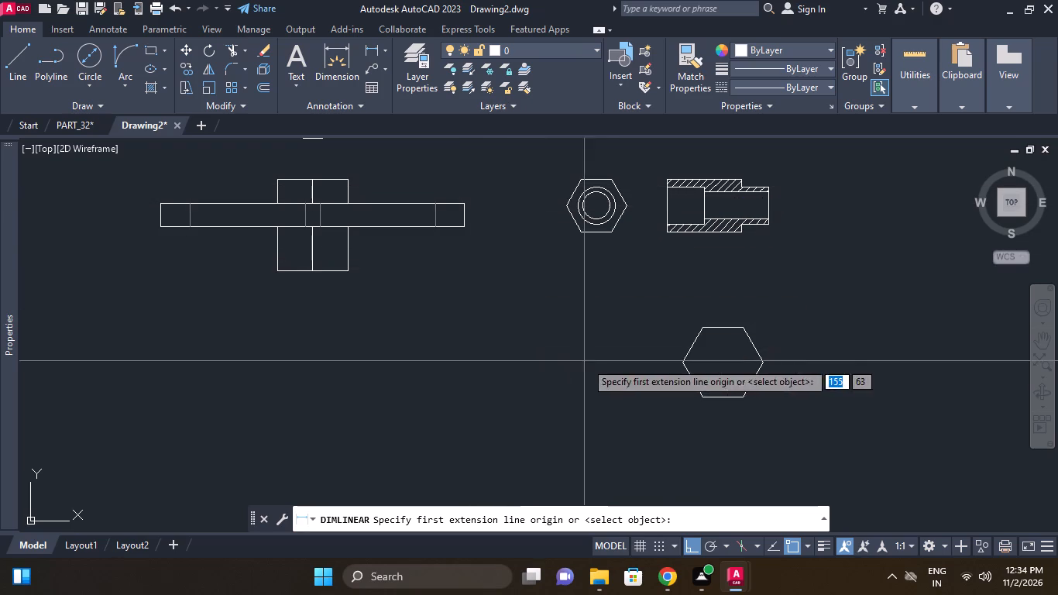
click(683, 363)
click(762, 363)
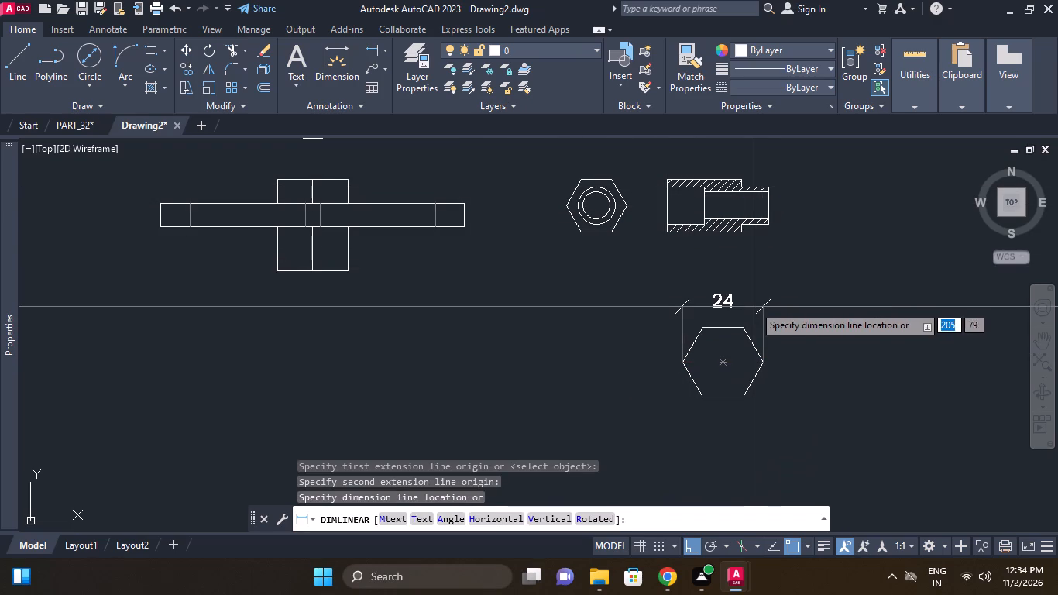
right_click(754, 302)
click(802, 42)
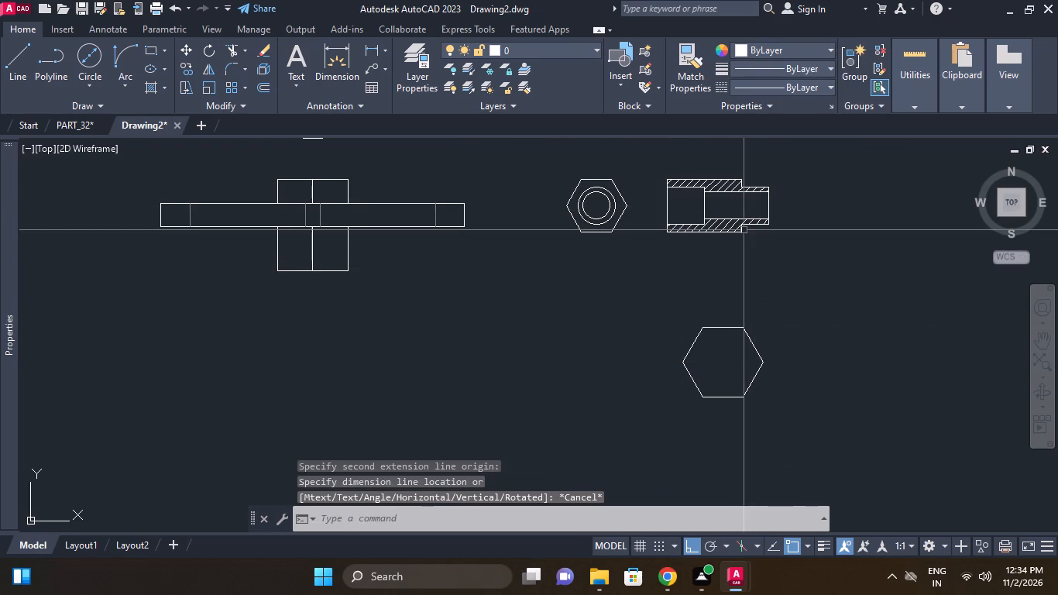
Move the new hexagon horizontally and vertically into the free space beneath the link plate's side view.
middle_drag(743, 262, 809, 264)
click(792, 322)
click(768, 339)
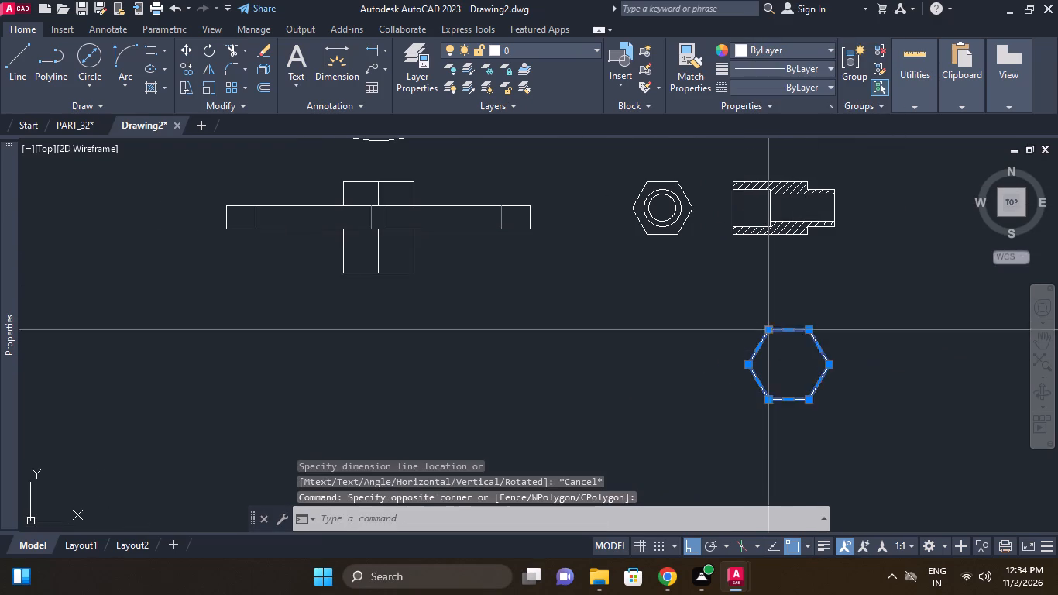
right_click(772, 326)
click(816, 269)
click(809, 307)
middle_drag(499, 321, 520, 338)
scroll(499, 322, down, 2)
click(449, 365)
drag(477, 388, 475, 381)
click(403, 331)
right_click(413, 340)
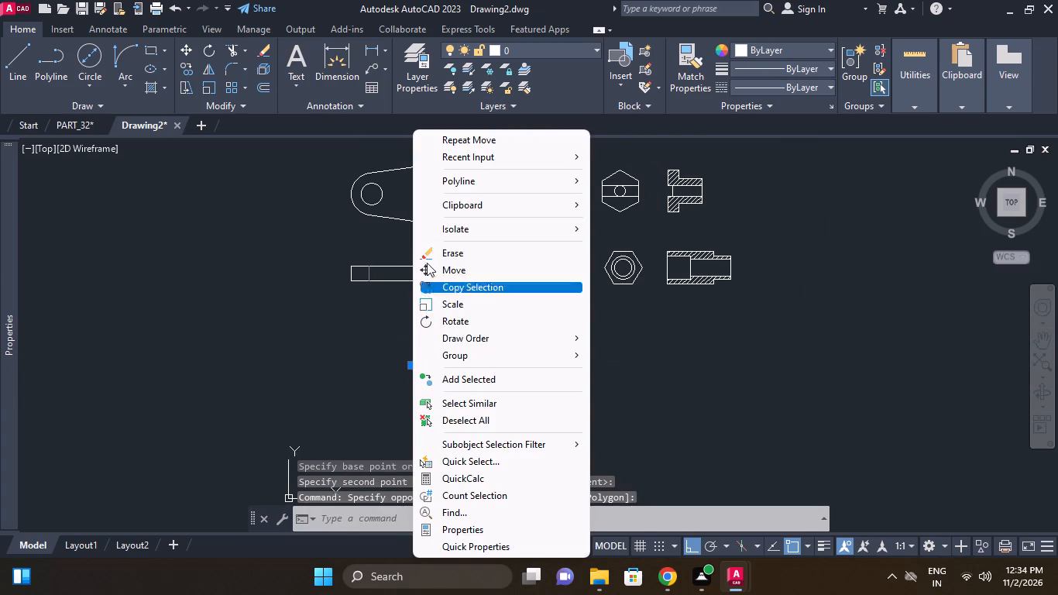
click(451, 276)
click(473, 329)
click(477, 353)
Draw a circle of radius 6 mm at the centre of the moved hexagon.
middle_drag(498, 363, 521, 309)
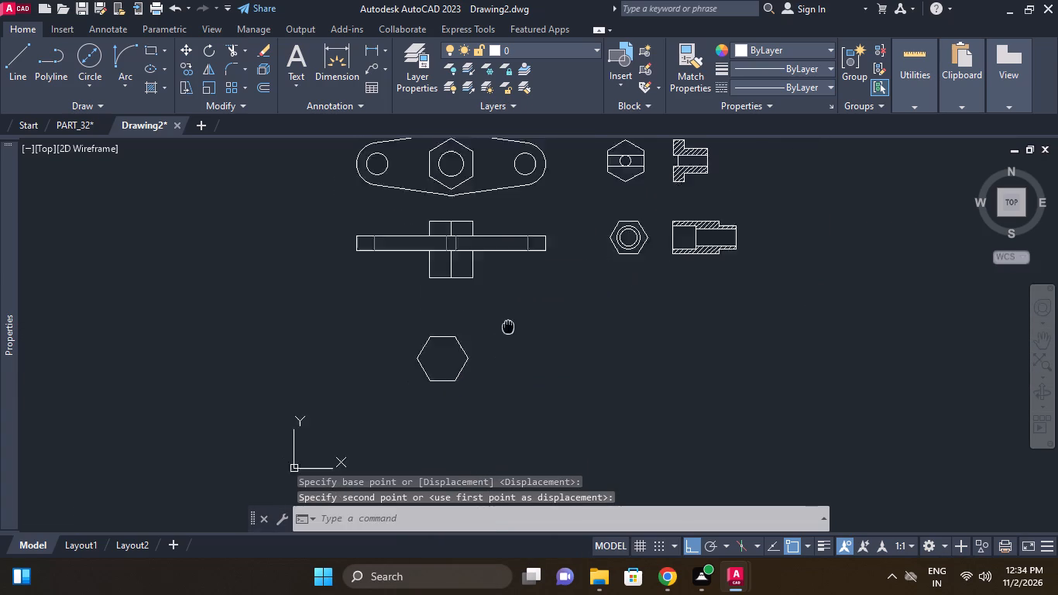
middle_drag(521, 309, 526, 301)
scroll(496, 329, up, 1)
middle_click(496, 329)
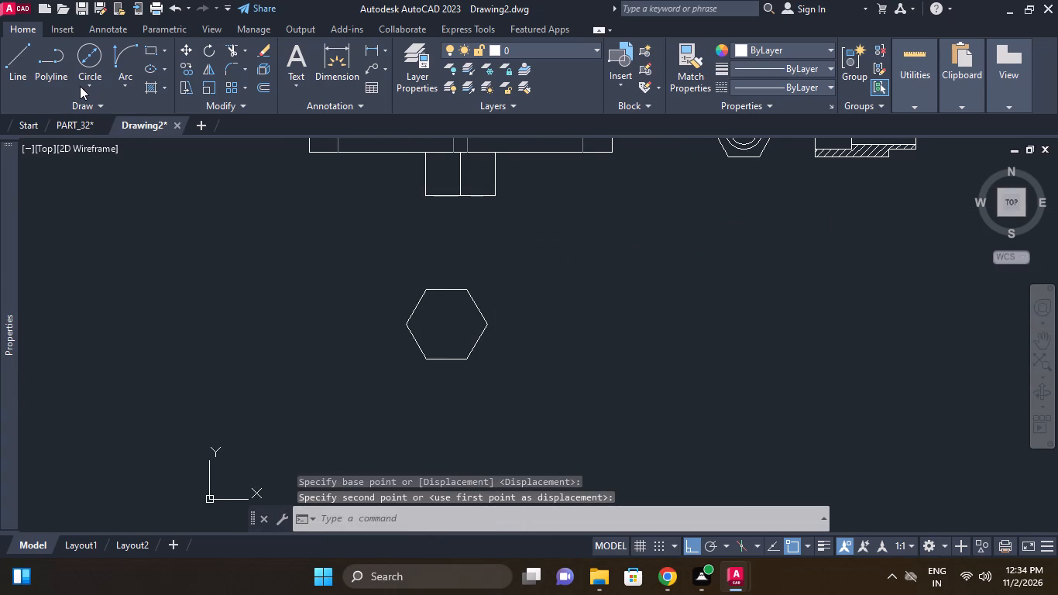
click(80, 86)
click(115, 108)
click(445, 324)
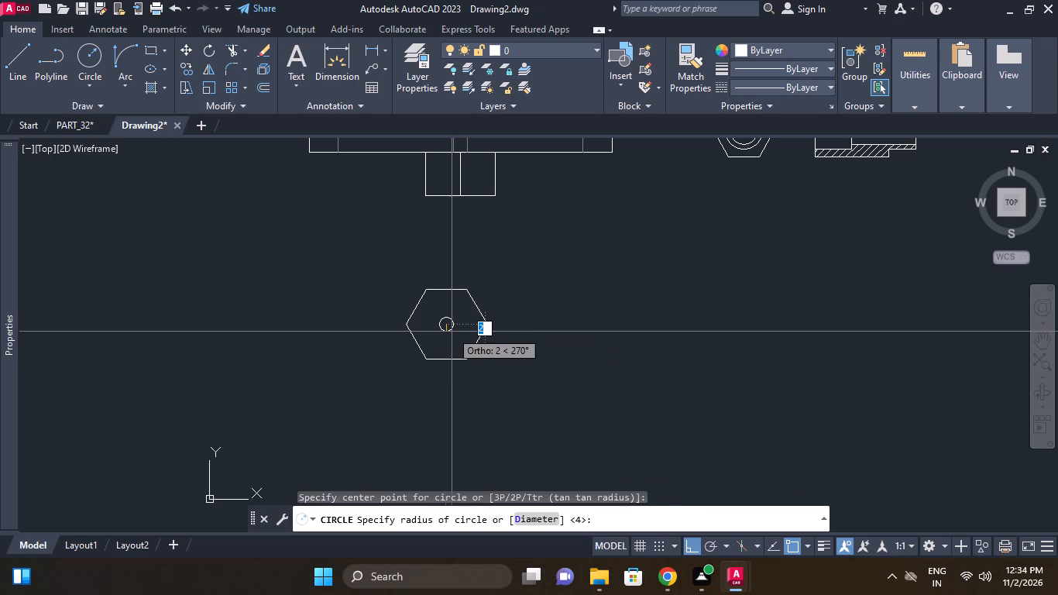
key(6)
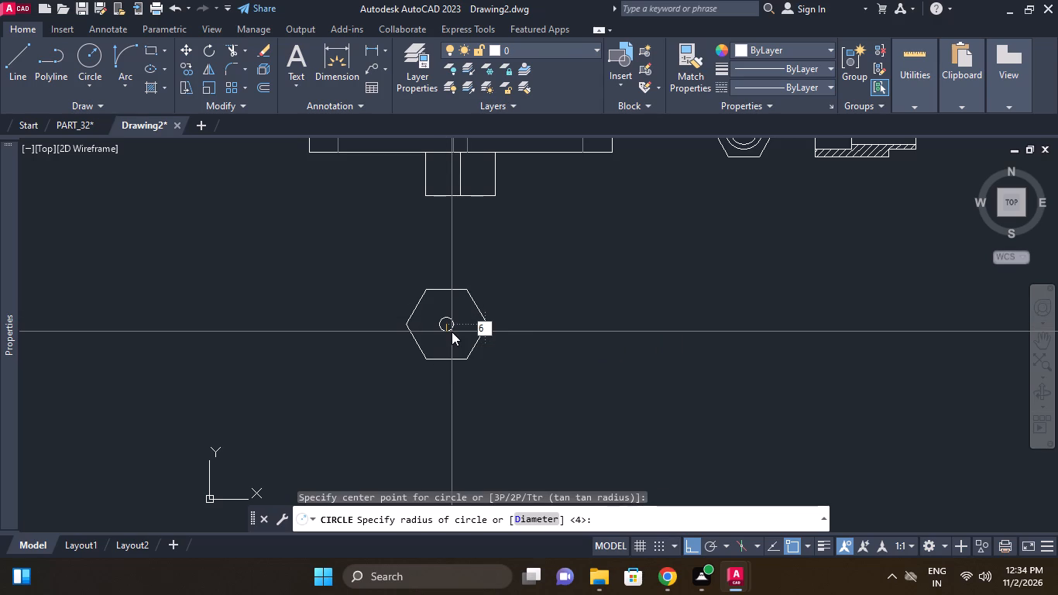
key(Return)
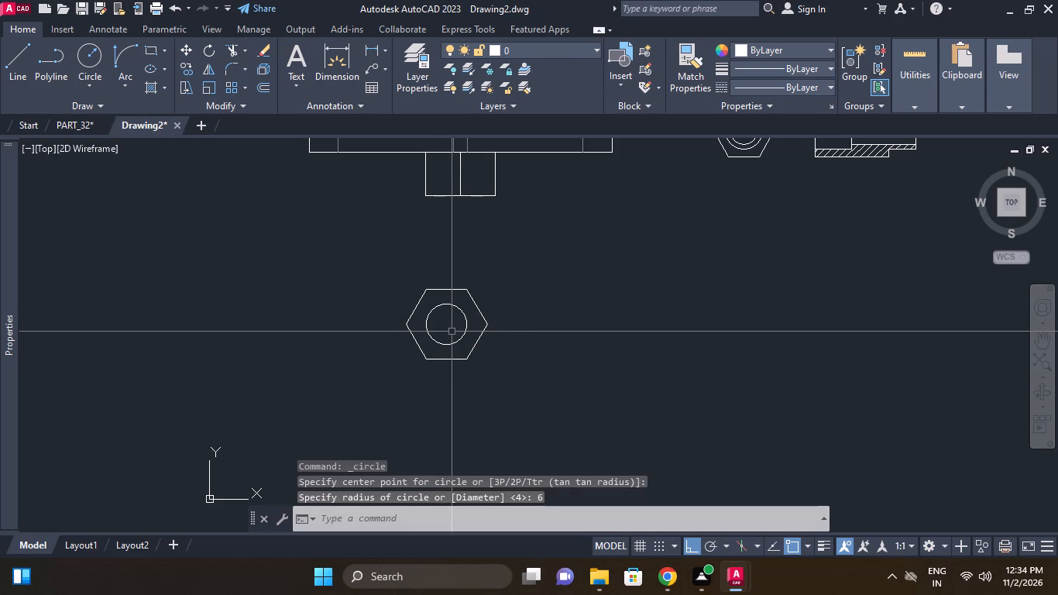
Draw vertical projection lines downward from the hexagon's left and right corners, the right one about 51 mm long.
middle_drag(479, 359, 492, 315)
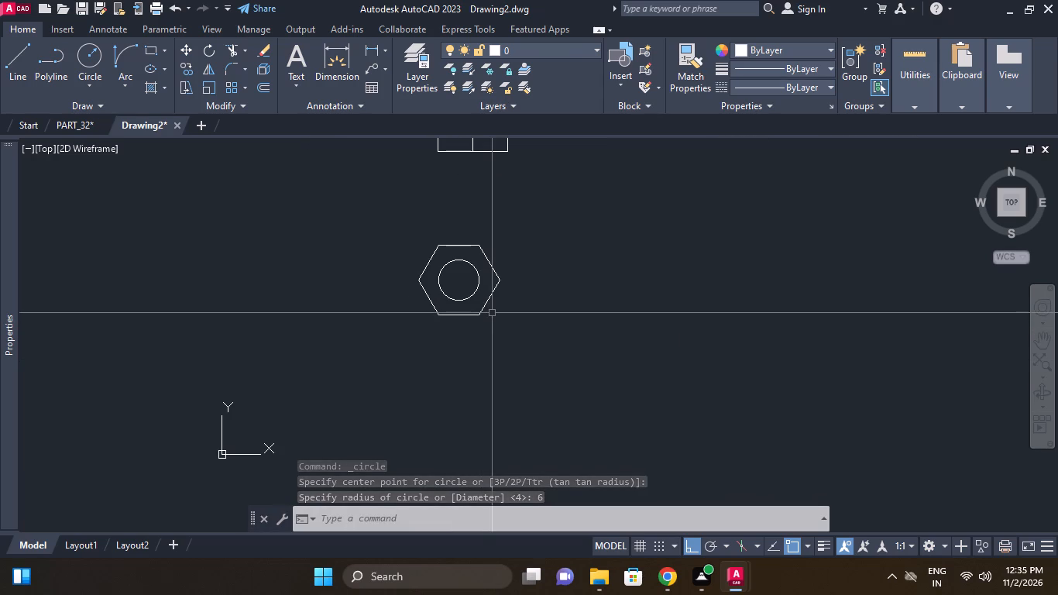
click(9, 54)
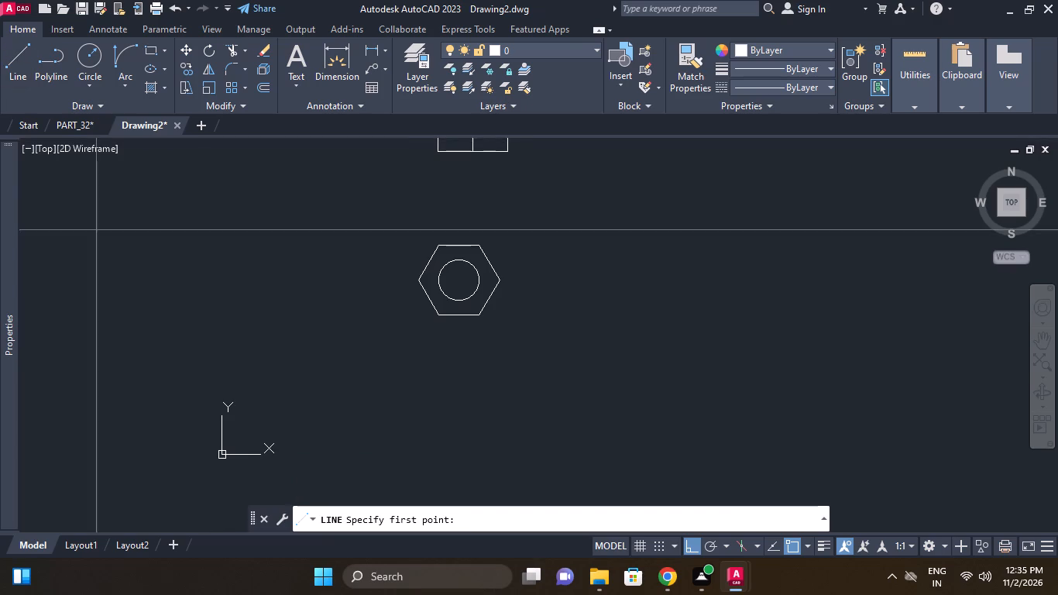
middle_drag(507, 352, 512, 289)
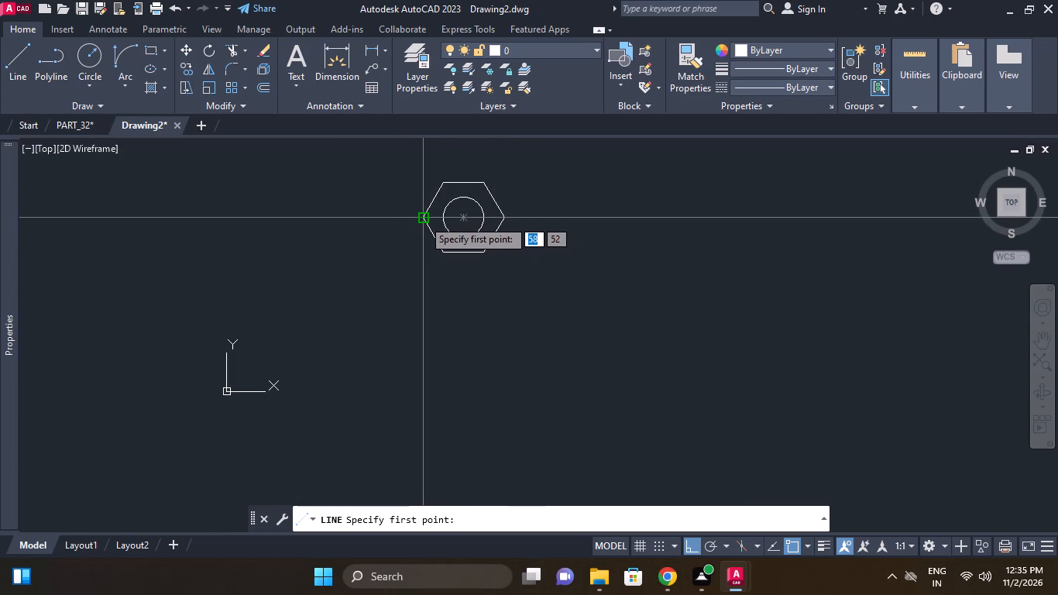
click(424, 217)
click(418, 368)
right_click(589, 270)
click(640, 272)
right_click(637, 253)
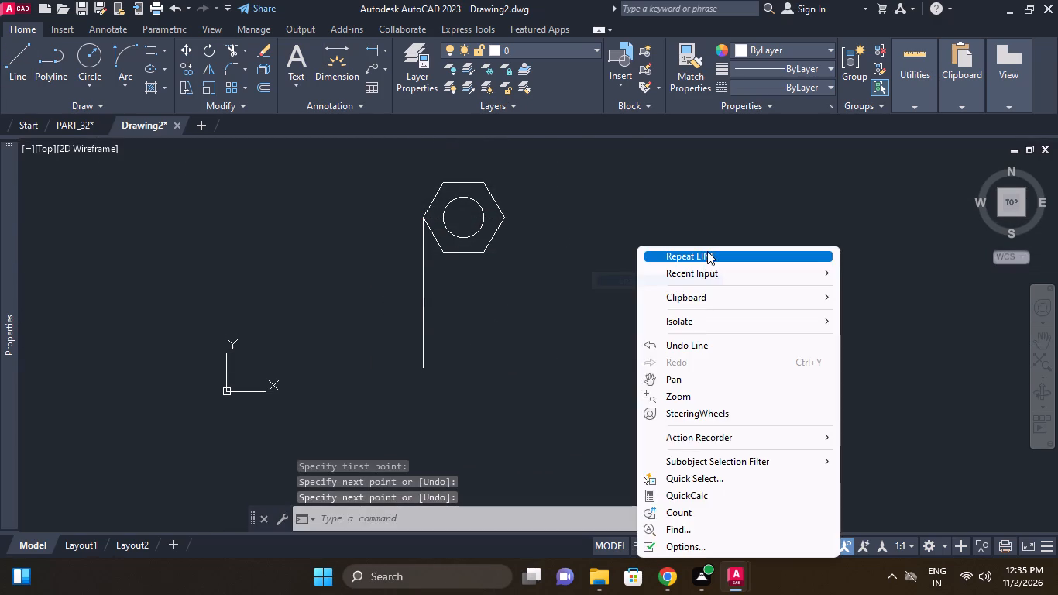
click(707, 251)
click(510, 218)
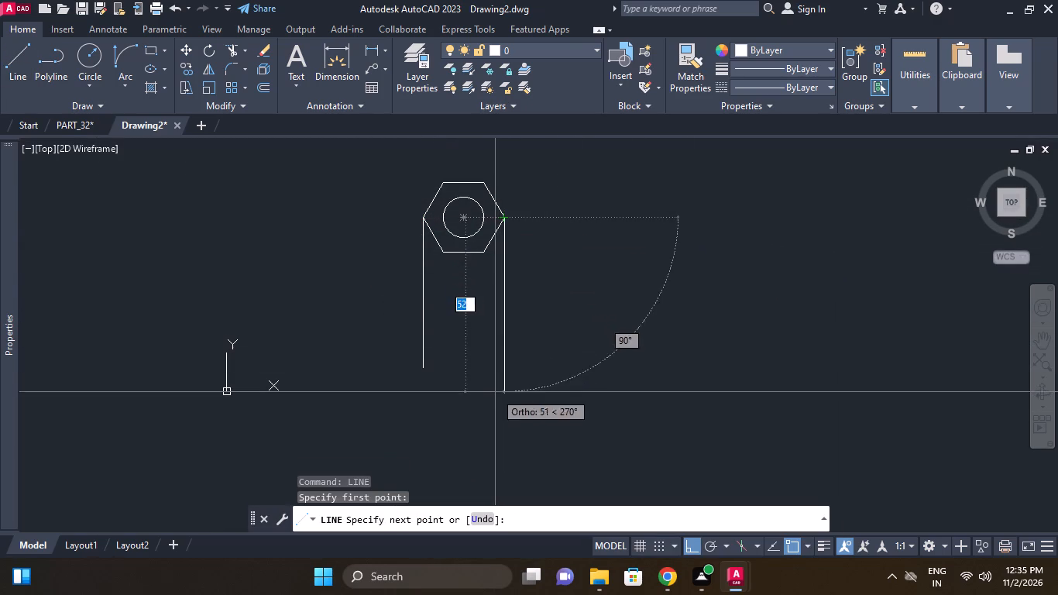
click(495, 392)
right_click(565, 288)
click(609, 299)
Draw a horizontal line just below the hexagon, crossing both vertical projection lines and extending past them.
right_click(553, 245)
click(586, 251)
scroll(487, 206, up, 3)
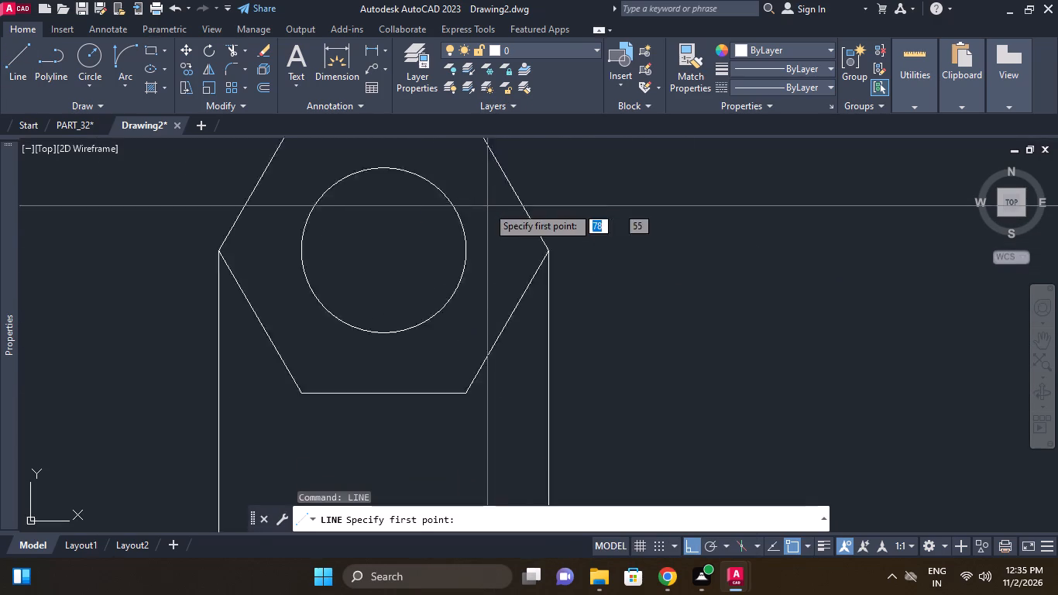
scroll(647, 263, up, 1)
scroll(475, 249, up, 5)
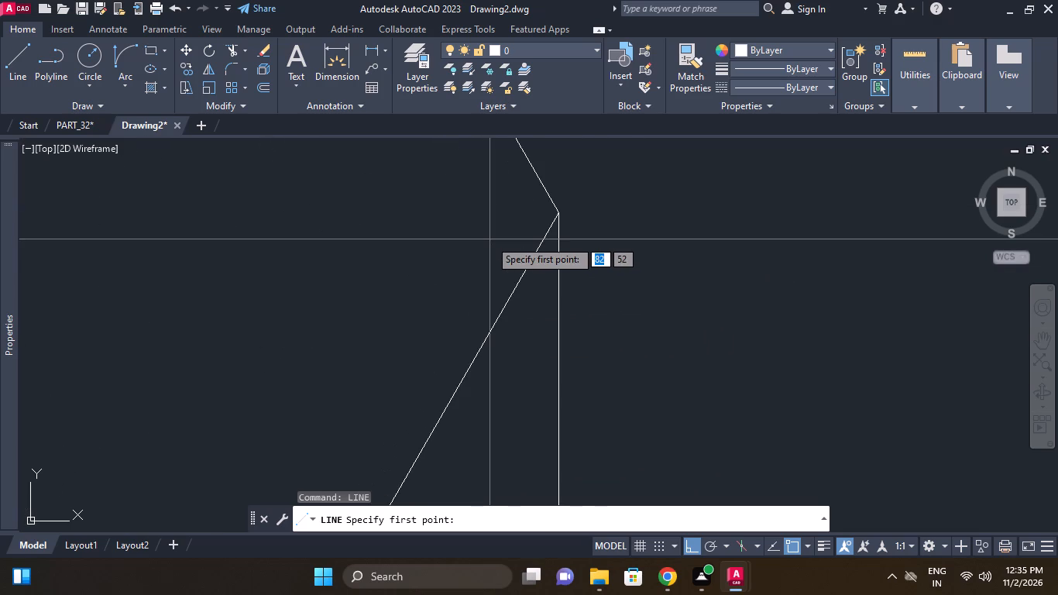
scroll(489, 239, down, 9)
middle_drag(515, 296, 520, 289)
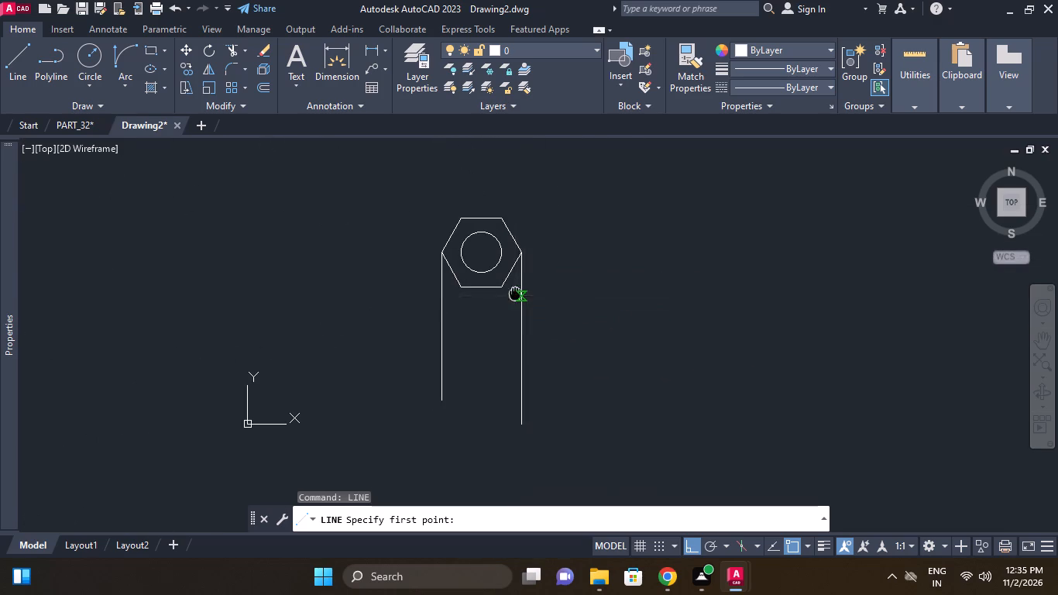
middle_drag(520, 289, 577, 262)
click(465, 277)
click(632, 277)
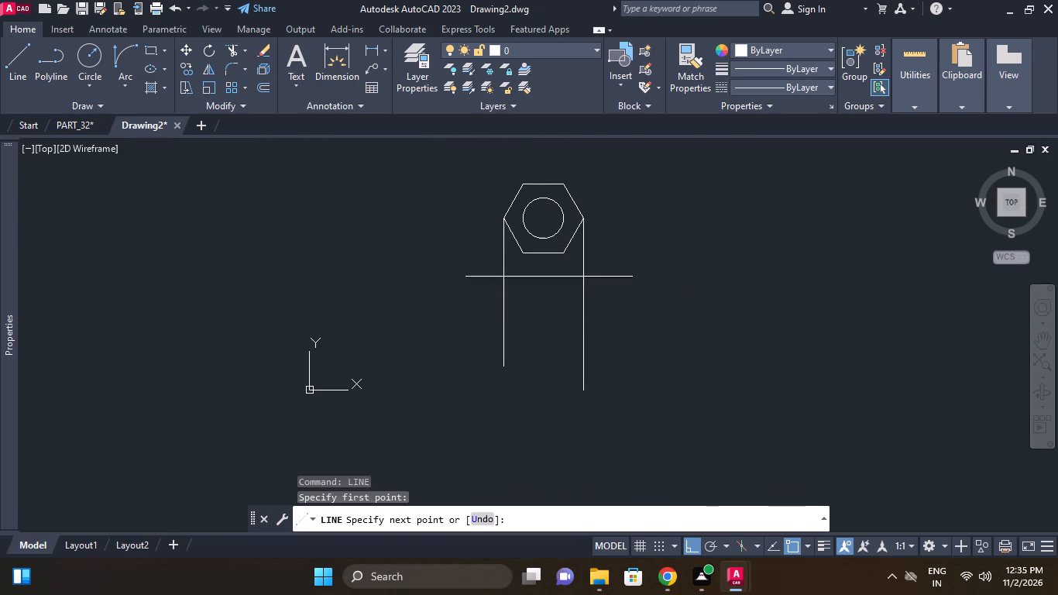
right_click(646, 257)
click(683, 264)
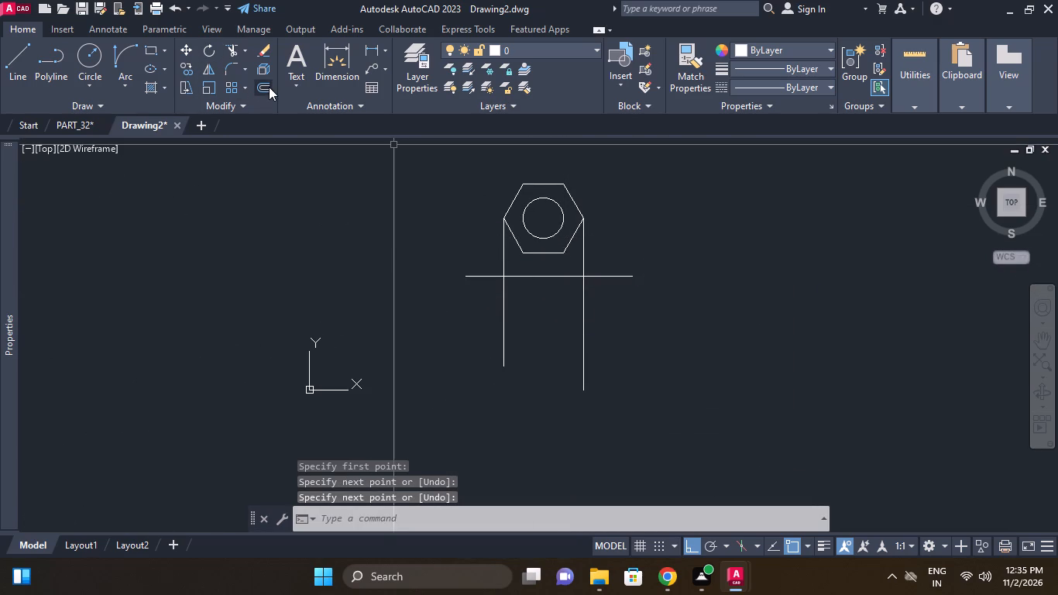
Offset the horizontal line beneath the hexagon downward by 15 mm.
click(269, 87)
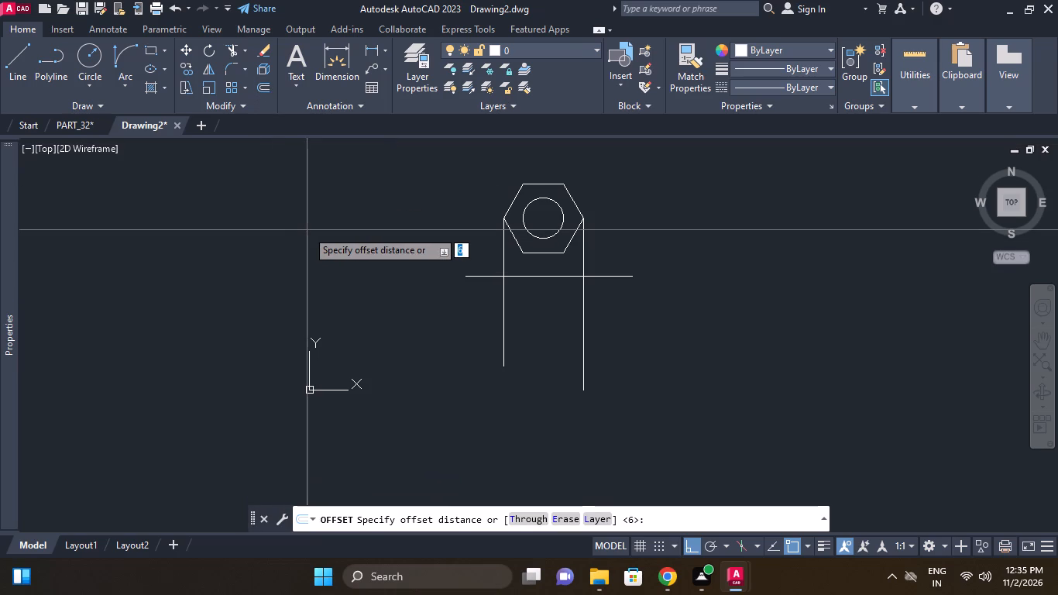
text(11)
key(BackSpace)
key(5)
key(Return)
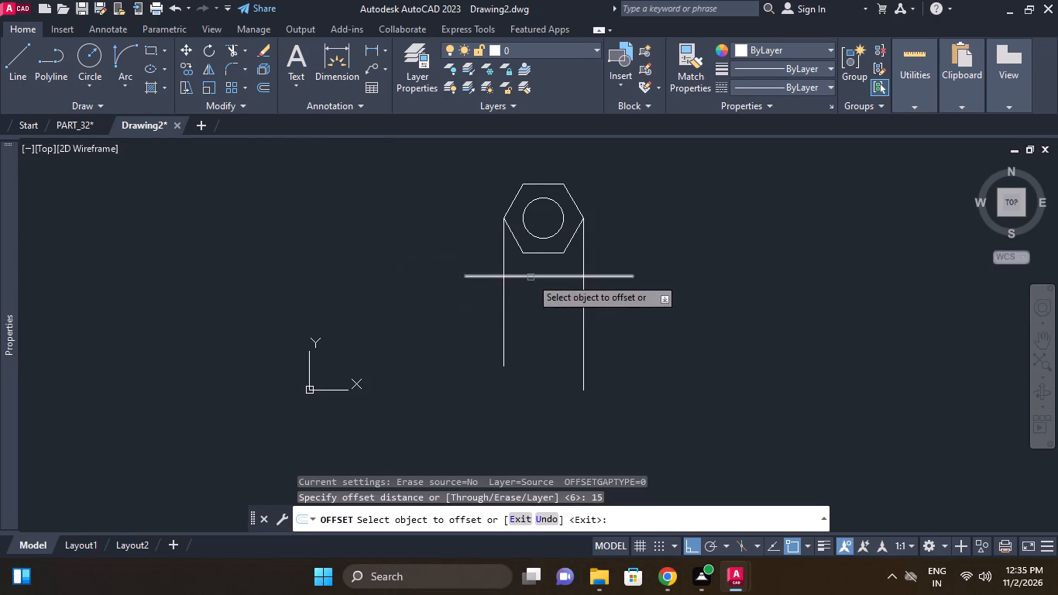
click(531, 277)
click(528, 311)
right_click(634, 255)
click(682, 265)
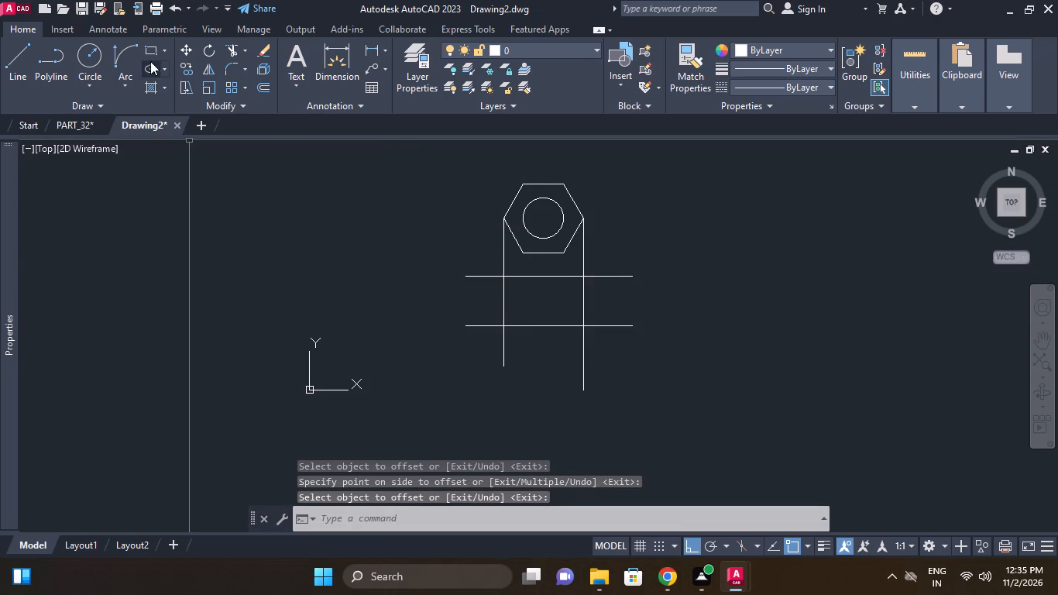
Trim the overhanging ends of the two horizontal and two vertical projection lines, leaving a closed rectangle beneath the hexagon.
click(239, 51)
right_click(239, 198)
click(261, 197)
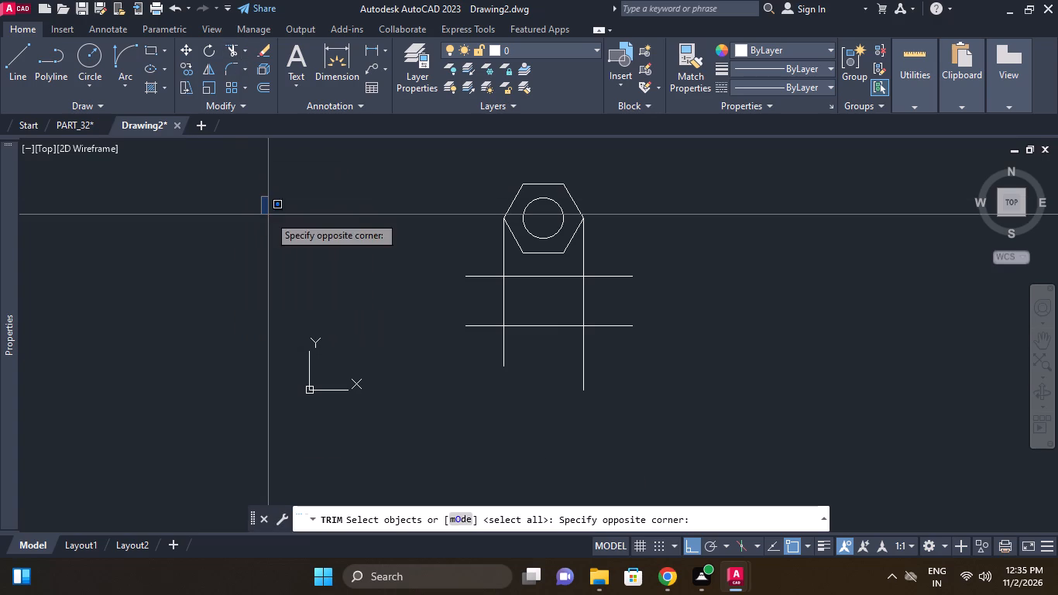
click(268, 213)
right_click(267, 199)
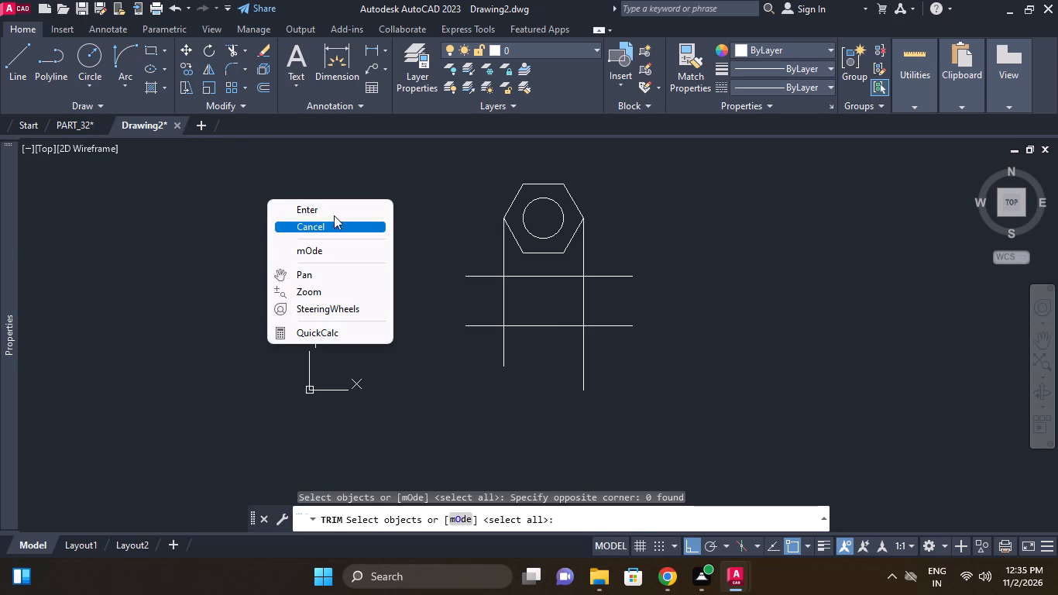
click(334, 208)
click(476, 273)
click(486, 279)
click(503, 268)
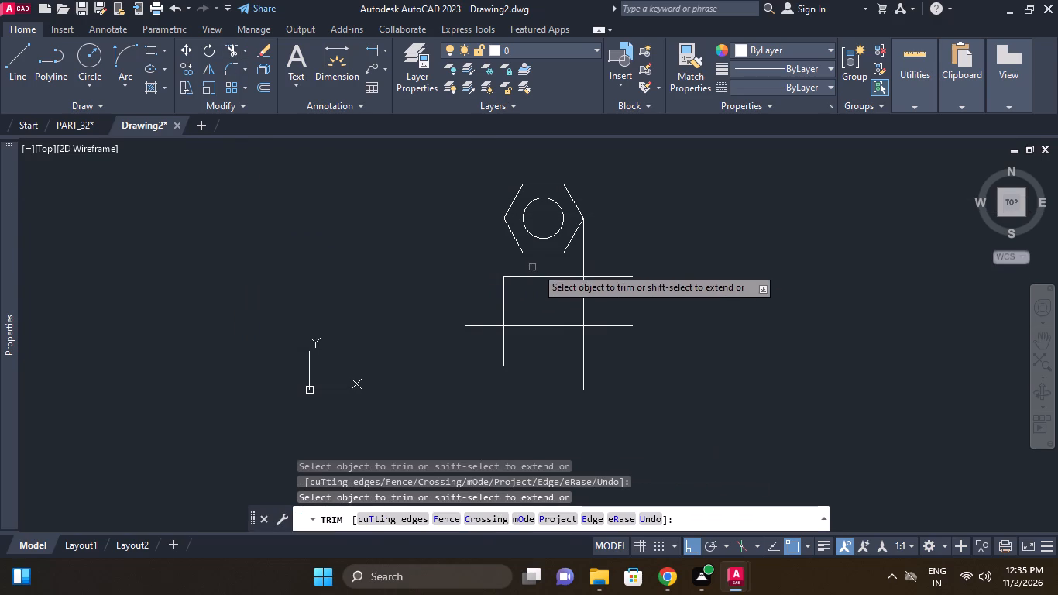
drag(546, 267, 555, 269)
click(610, 270)
click(610, 279)
click(605, 324)
click(590, 352)
click(555, 341)
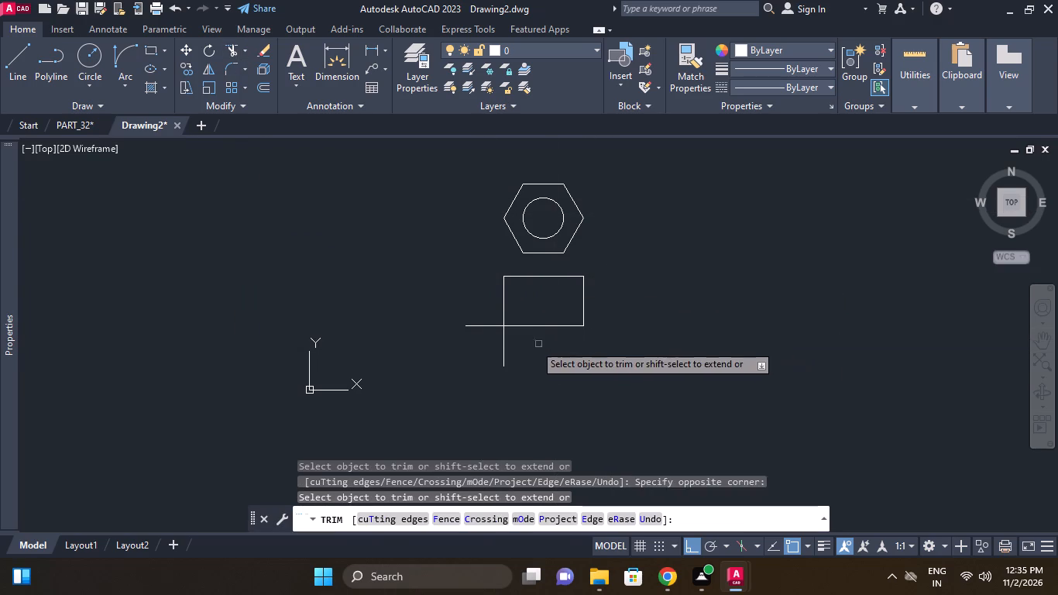
drag(524, 346, 511, 345)
click(477, 339)
click(473, 329)
click(470, 317)
click(424, 270)
right_click(549, 272)
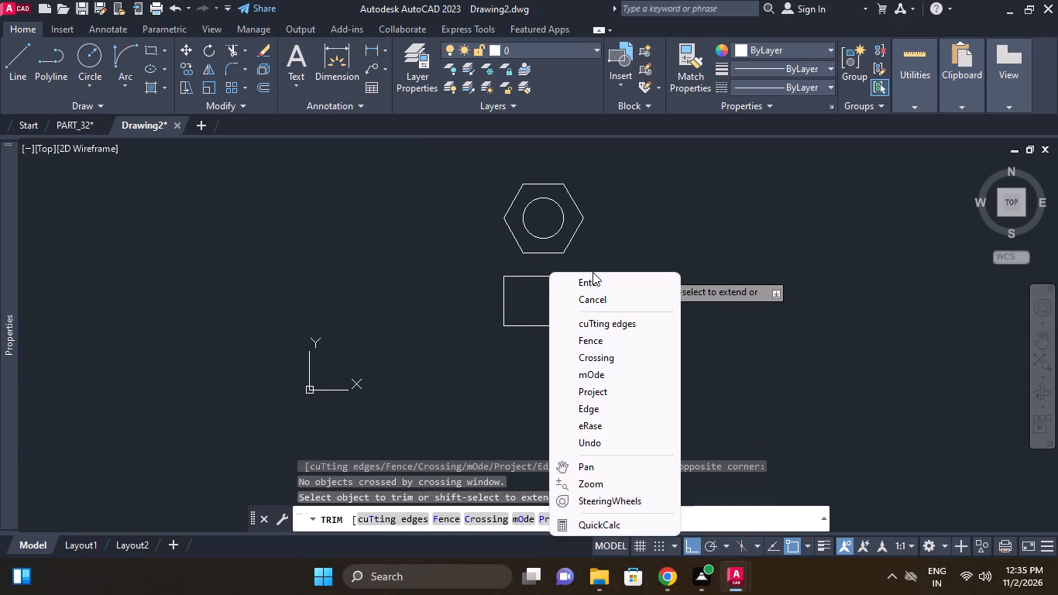
click(593, 274)
Draw vertical projection lines from the hexagon's two bottom corners down through and past the rectangle.
click(17, 47)
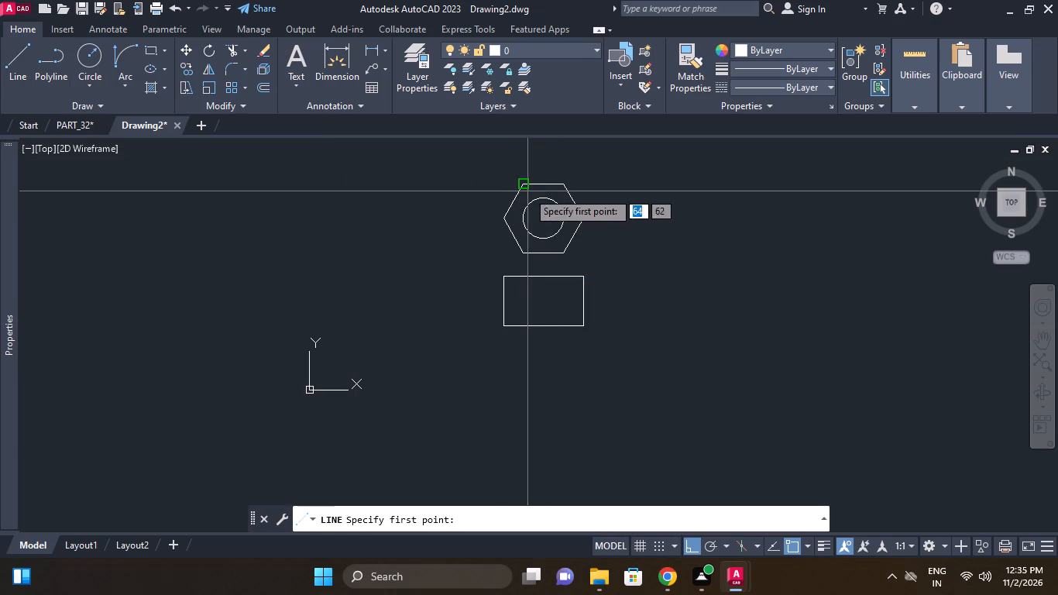
click(520, 253)
click(521, 353)
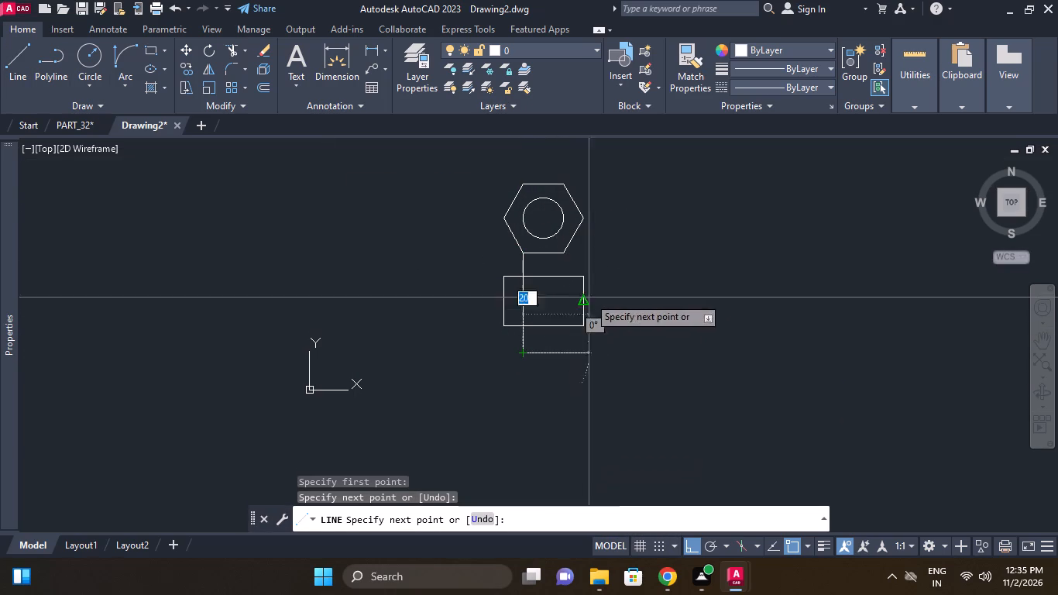
right_click(621, 276)
click(638, 280)
right_click(644, 253)
click(669, 253)
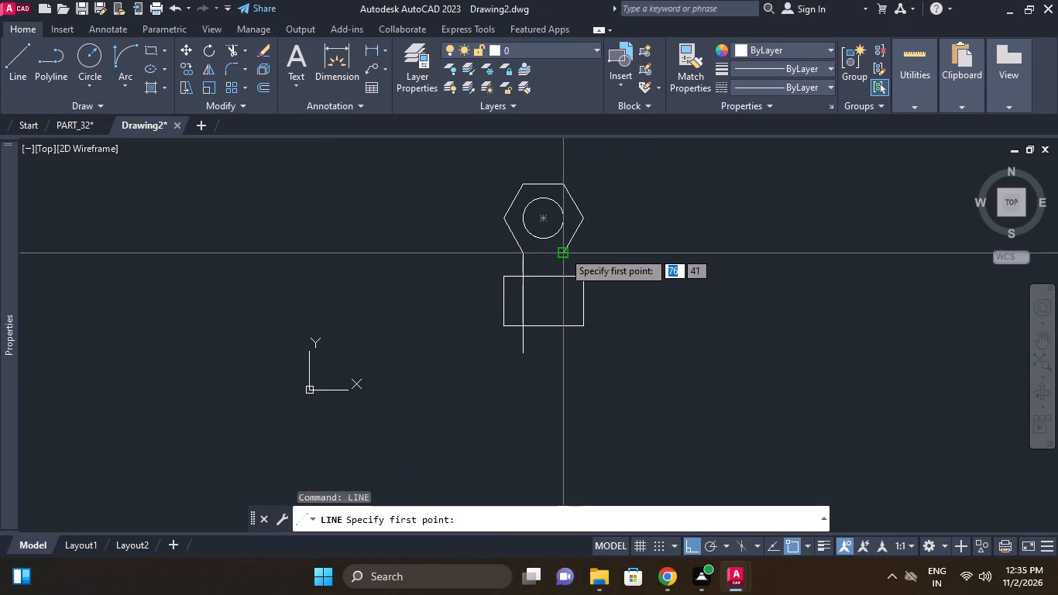
click(563, 251)
click(572, 383)
right_click(612, 325)
click(669, 339)
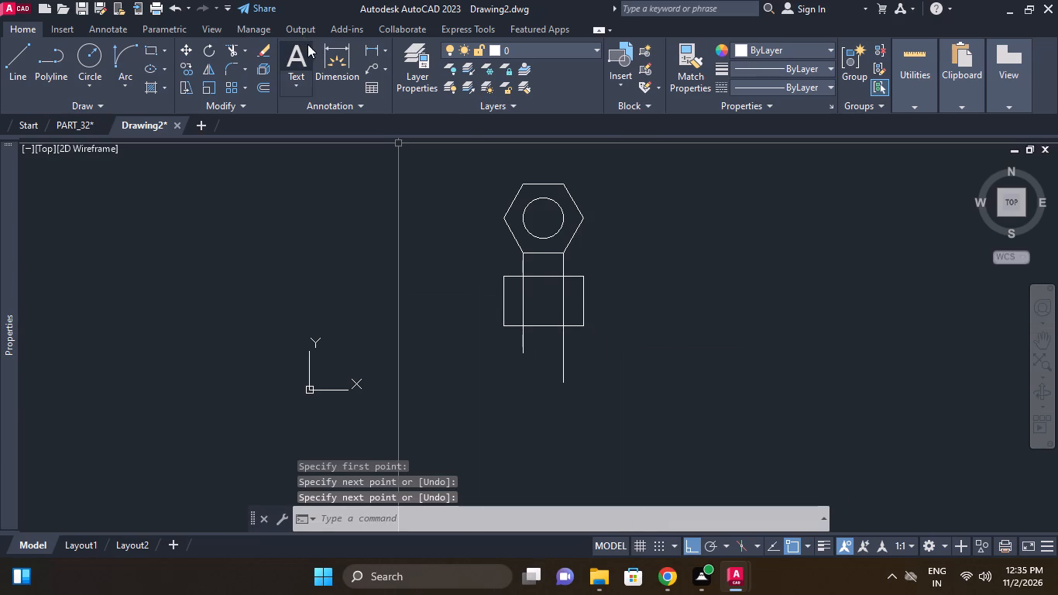
Trim both inner projection lines above and below the rectangle so they remain only as edges inside it.
click(240, 50)
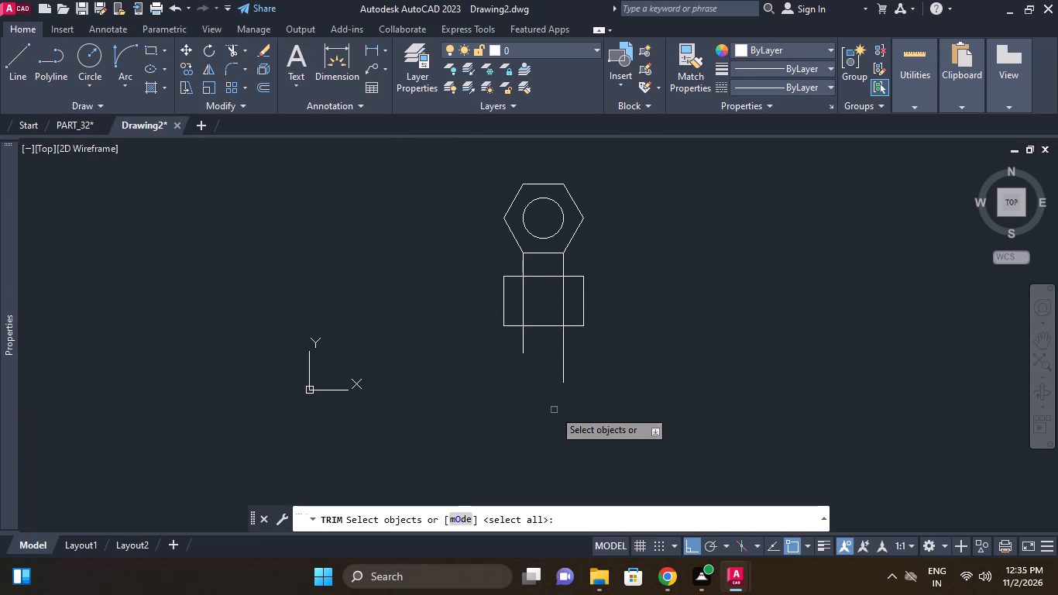
scroll(572, 287, up, 2)
right_click(634, 292)
click(663, 297)
click(407, 213)
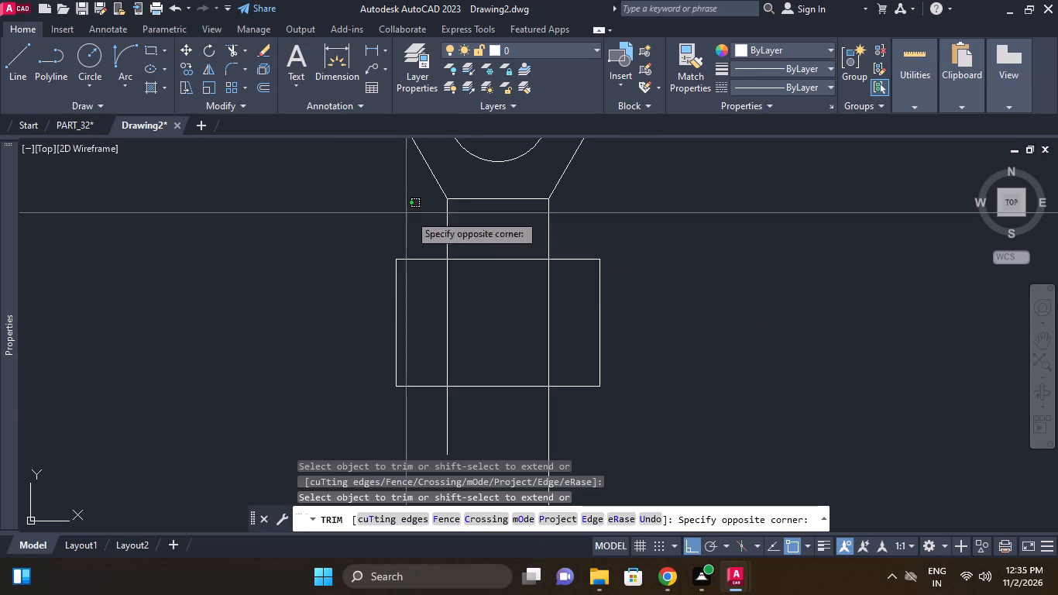
click(472, 228)
click(565, 226)
click(468, 225)
click(539, 421)
click(530, 413)
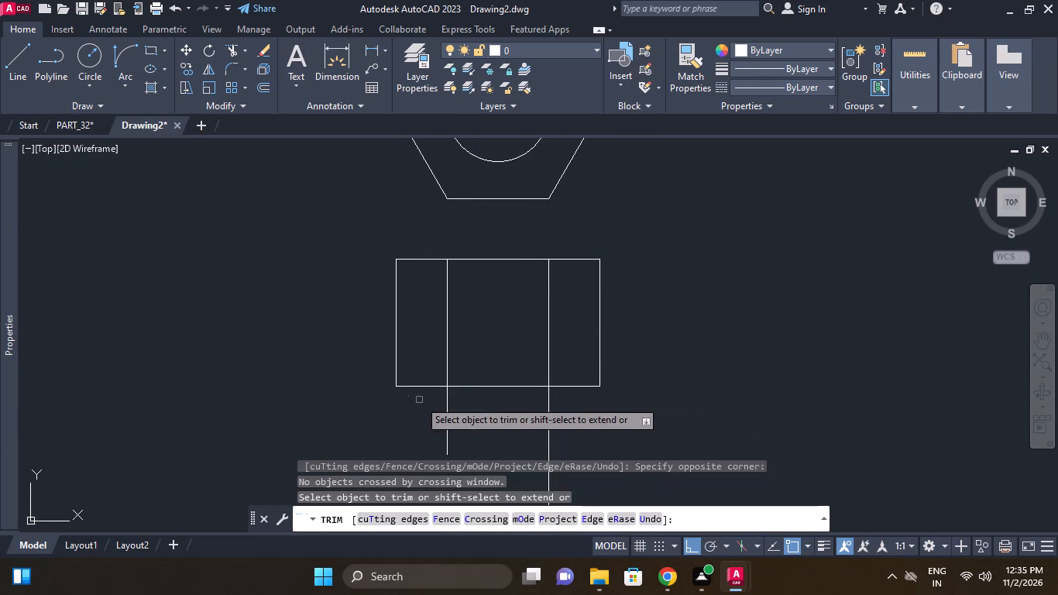
click(411, 399)
click(451, 403)
click(478, 404)
click(579, 408)
right_click(659, 290)
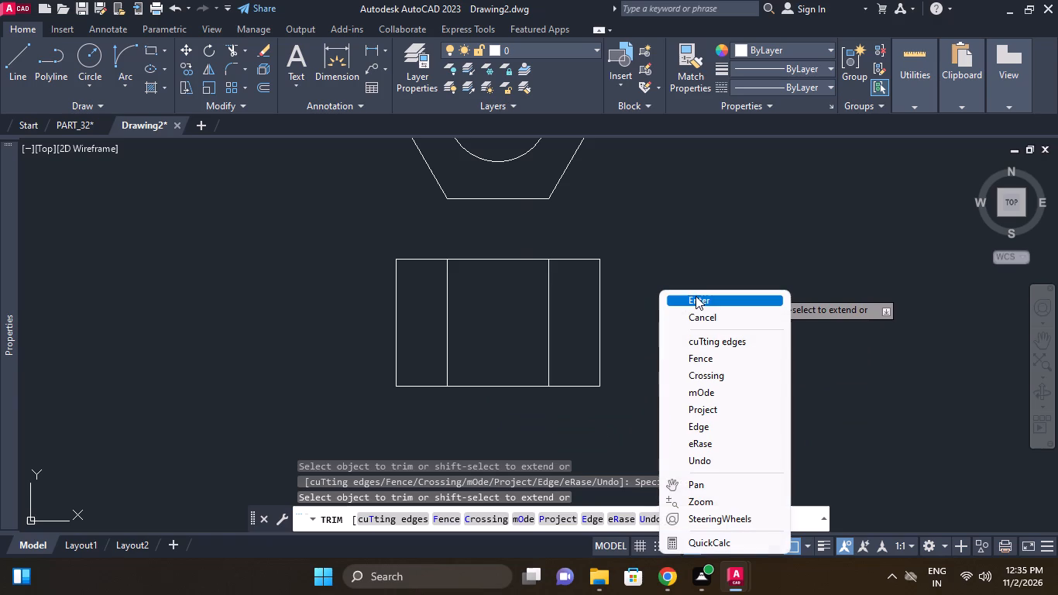
click(696, 296)
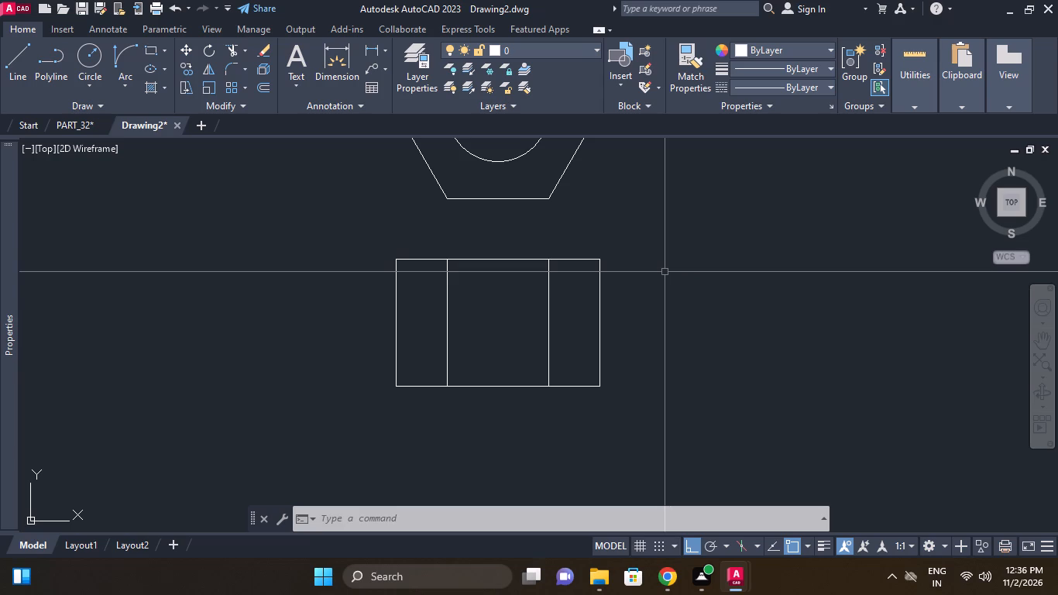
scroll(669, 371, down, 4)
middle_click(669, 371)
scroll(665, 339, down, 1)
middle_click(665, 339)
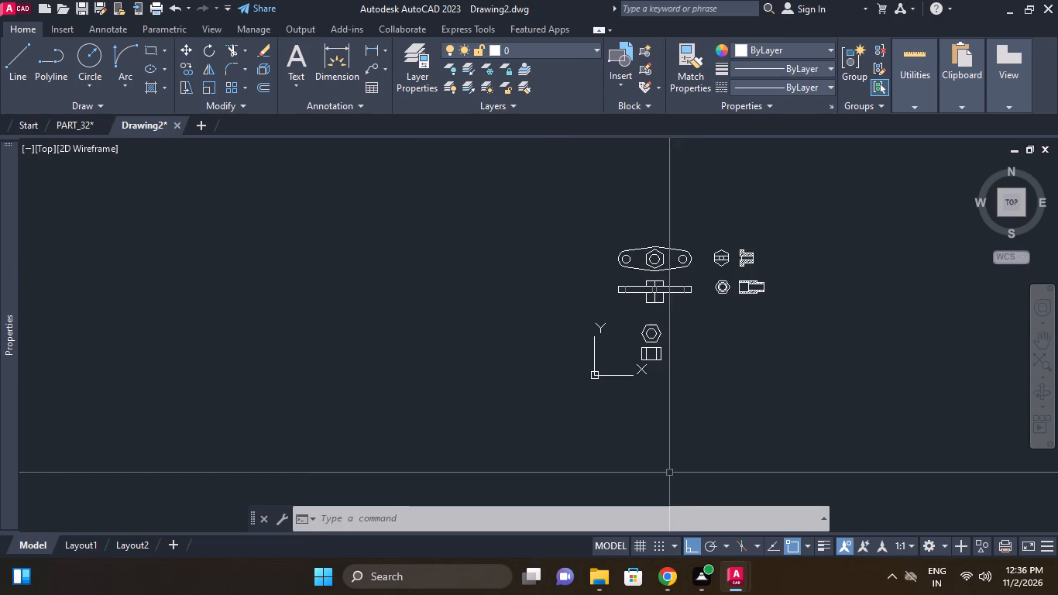
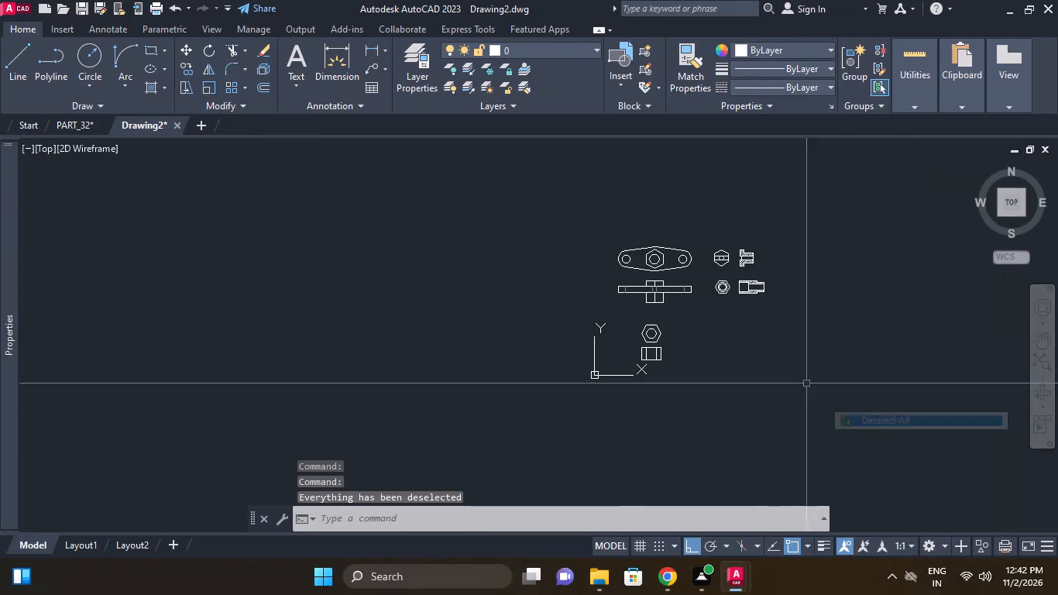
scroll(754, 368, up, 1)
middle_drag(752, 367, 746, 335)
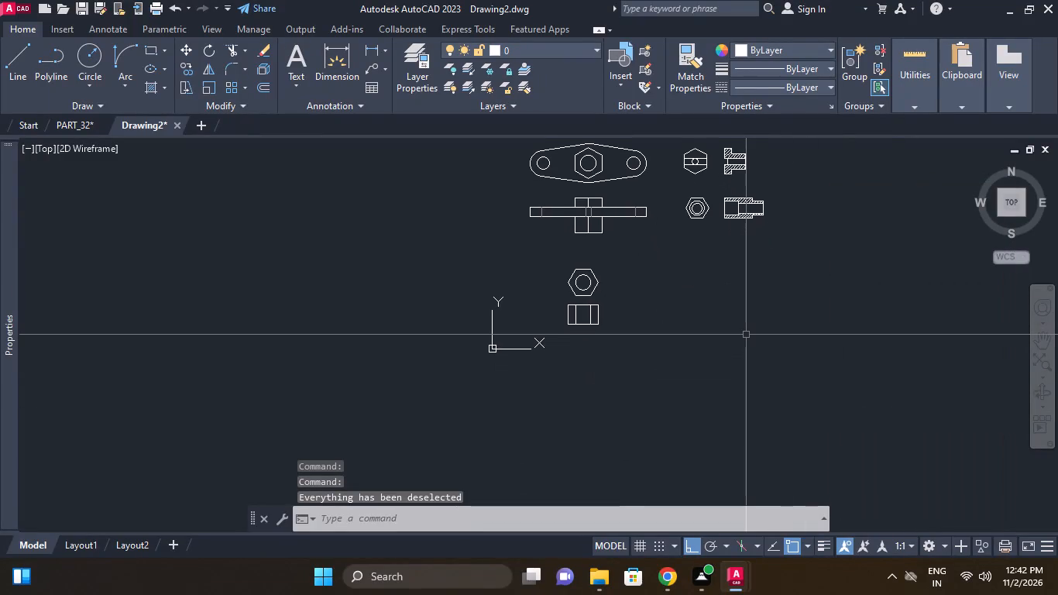
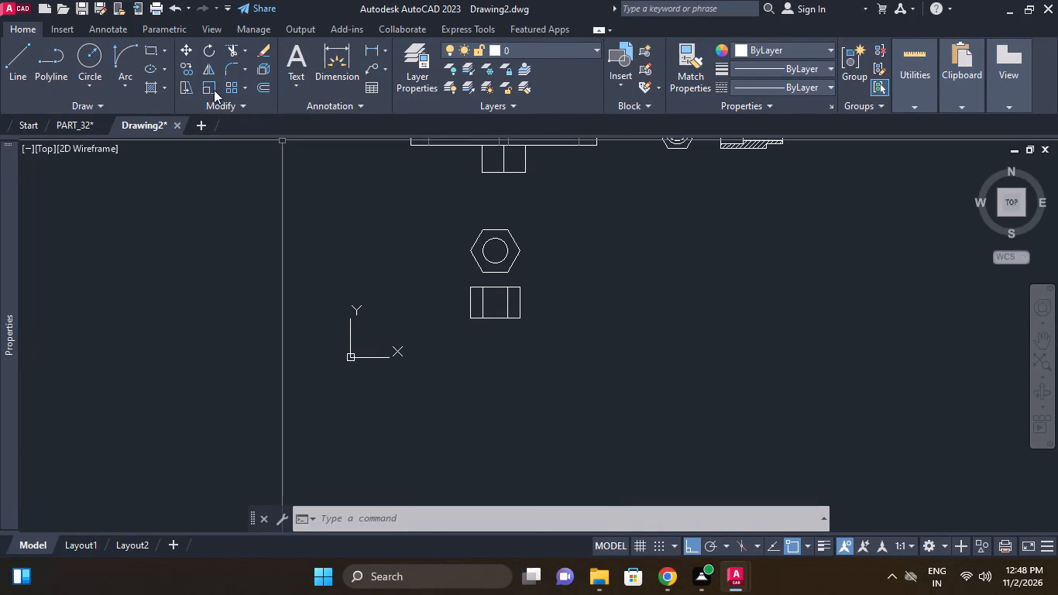
Draw a 6 mm horizontal line in the empty space beside the hexagonal nut views.
click(29, 63)
scroll(596, 287, up, 2)
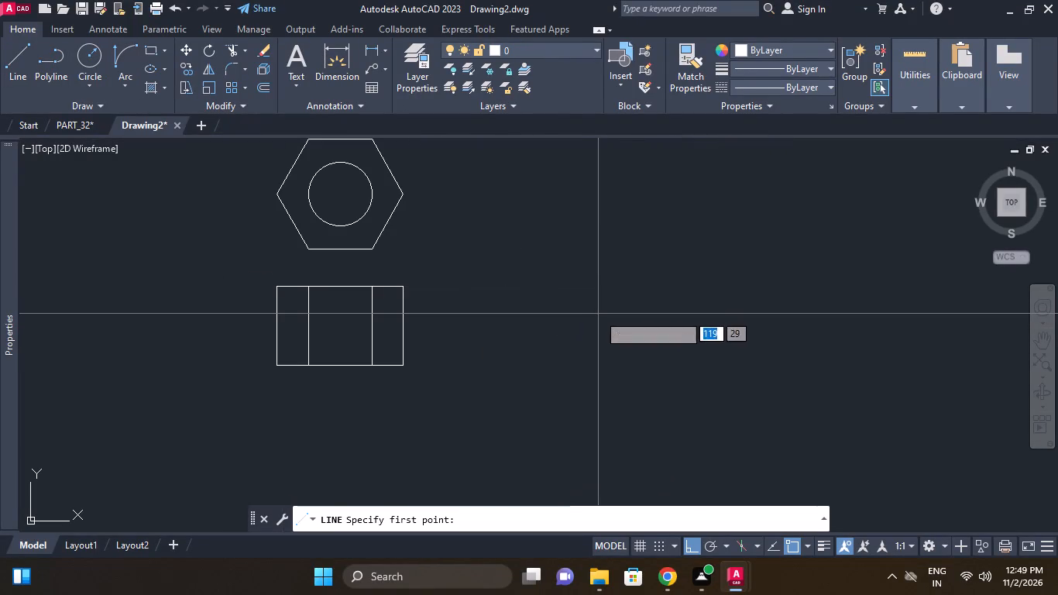
click(598, 314)
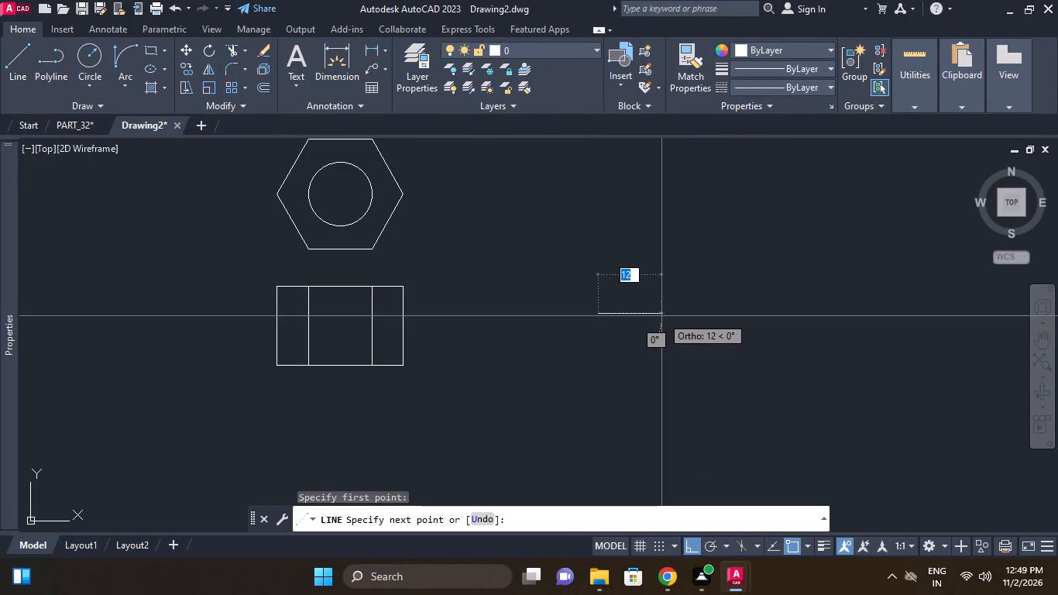
key(6)
key(Return)
key(Return)
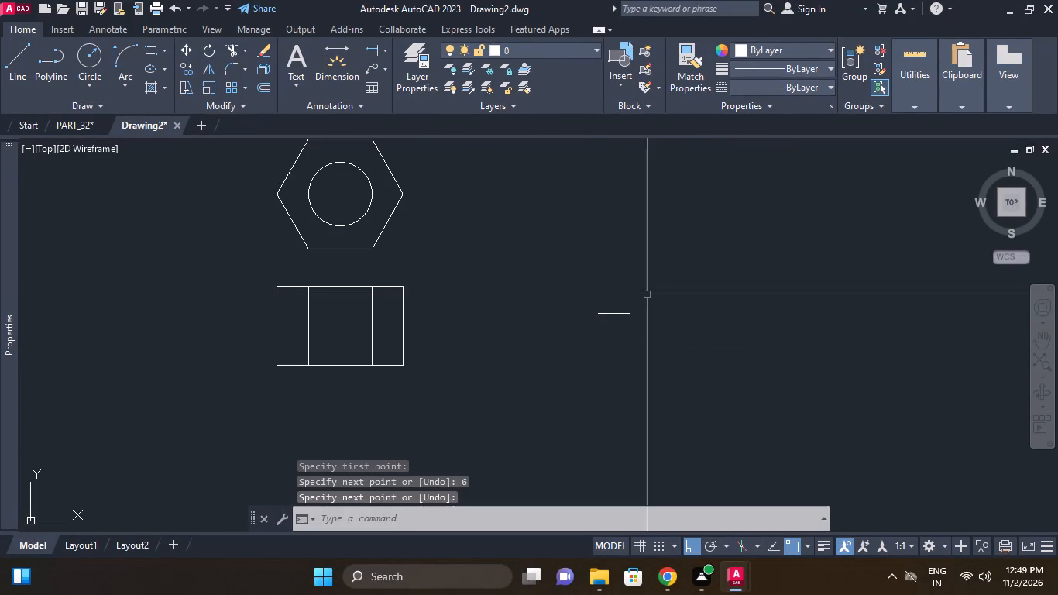
Draw a 46 mm vertical line upward from the midpoint of the 6 mm line.
click(12, 71)
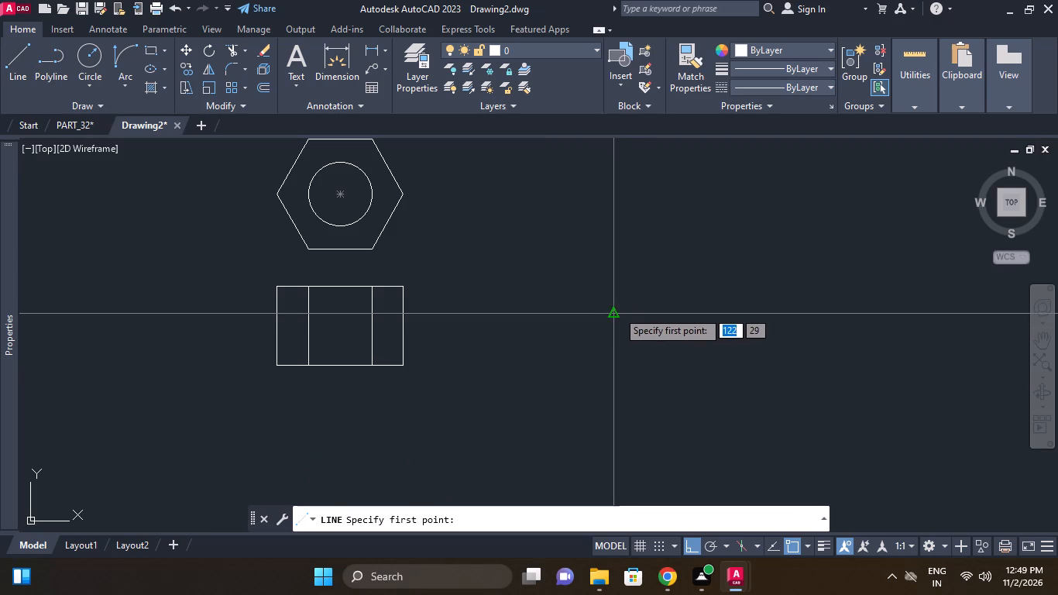
click(615, 311)
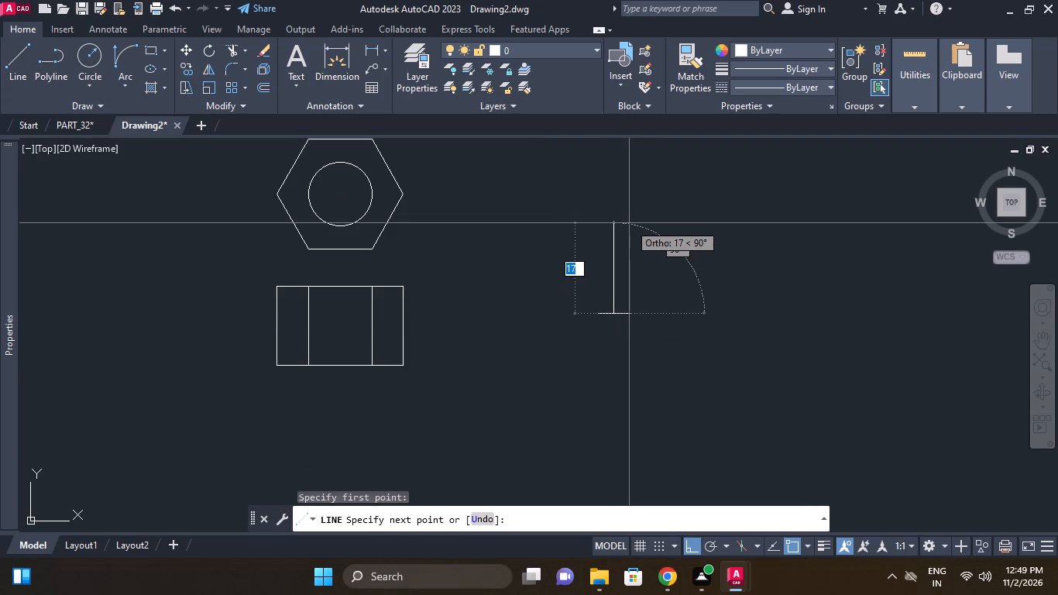
text(46)
key(Return)
key(Return)
scroll(573, 307, down, 2)
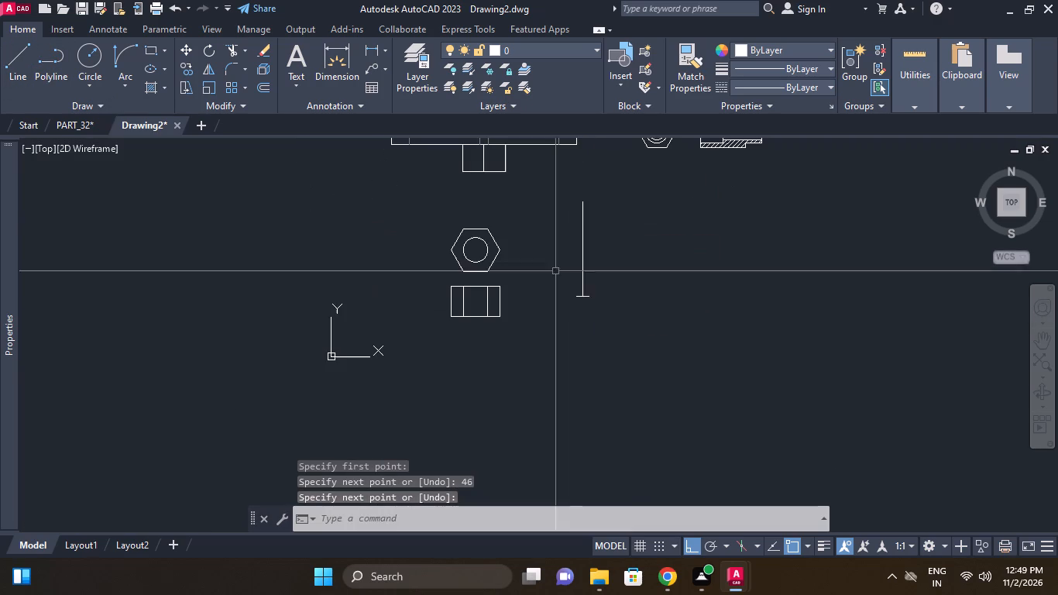
scroll(589, 237, up, 1)
middle_drag(589, 237, 587, 260)
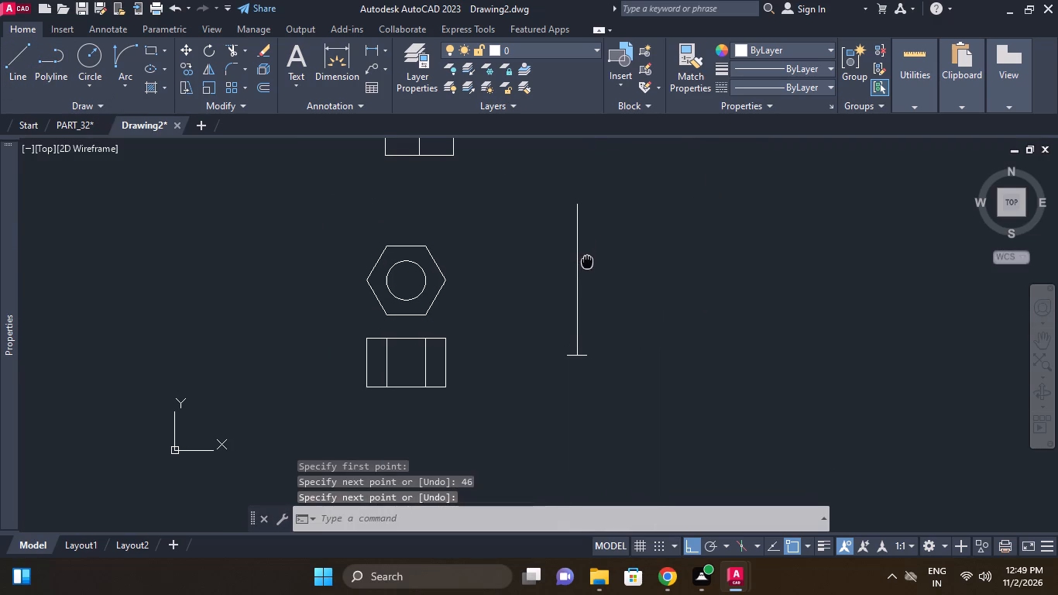
middle_drag(587, 260, 587, 262)
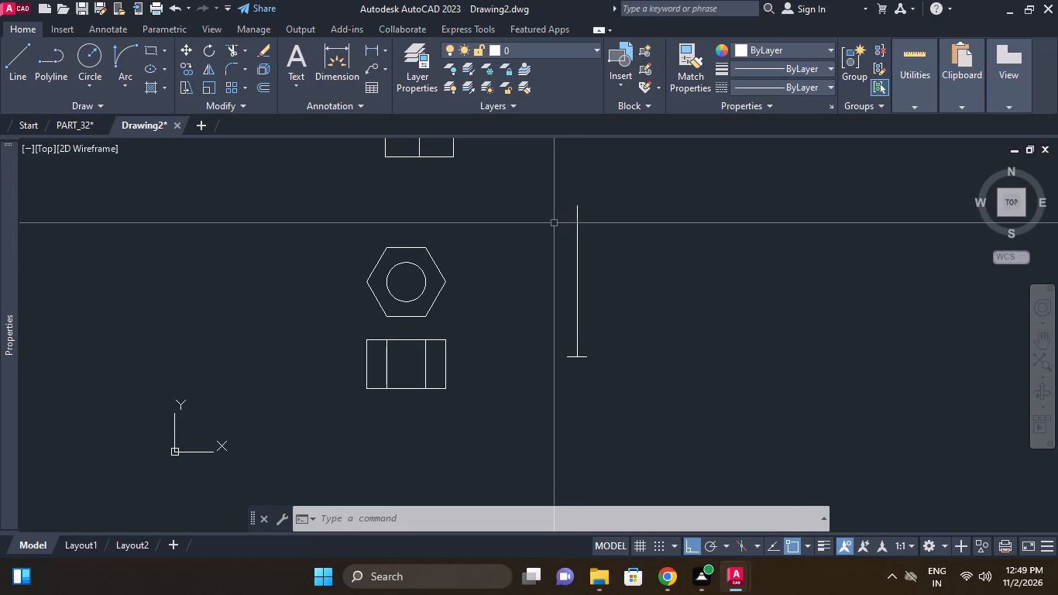
Offset the short horizontal line 8.2 mm upward, and offset that copy another 2 mm upward.
scroll(572, 340, up, 2)
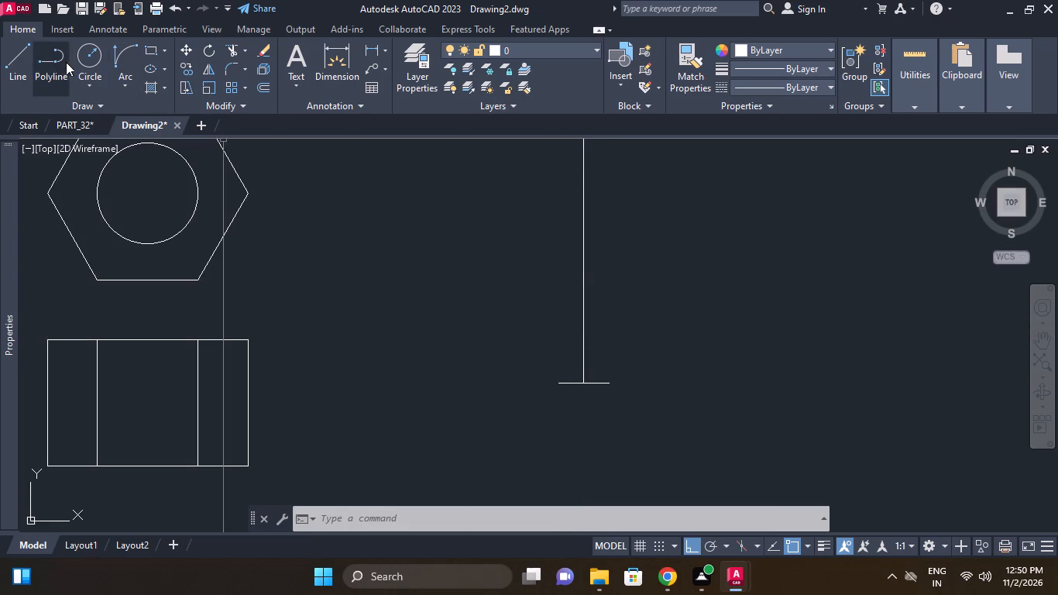
click(265, 92)
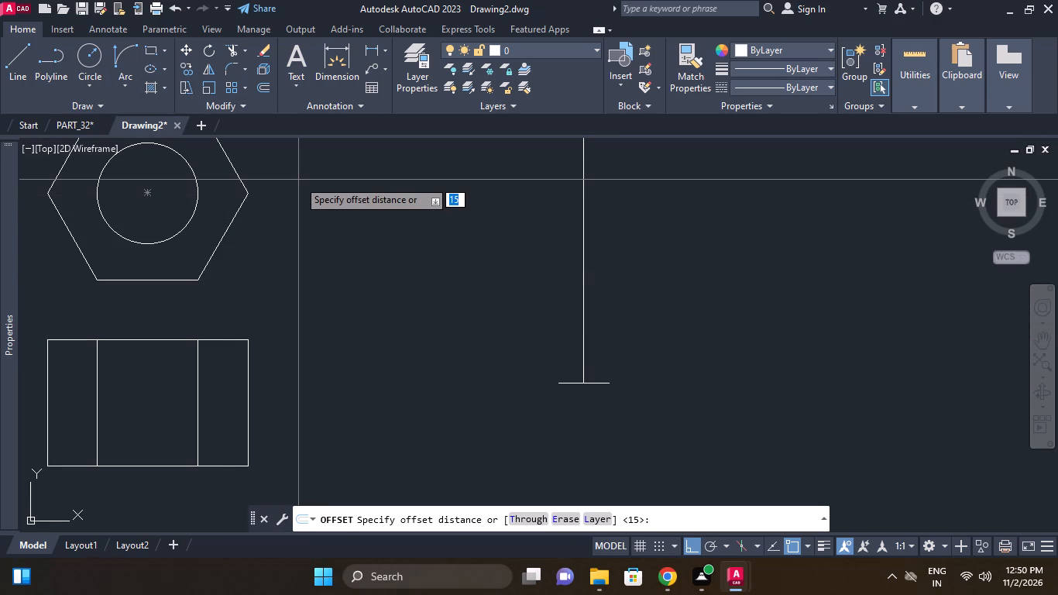
text(8.2)
key(Return)
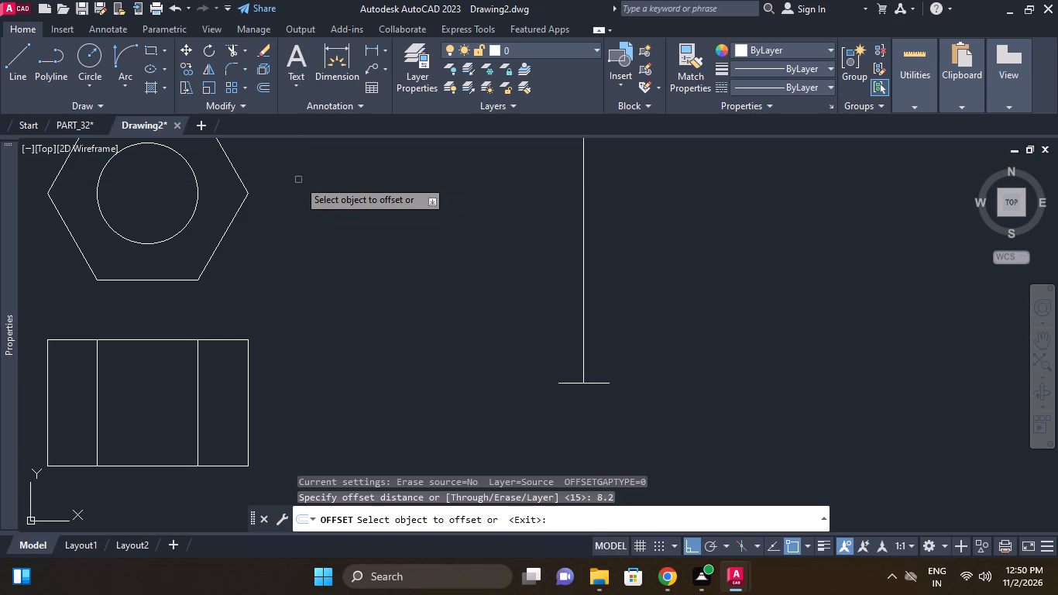
click(601, 382)
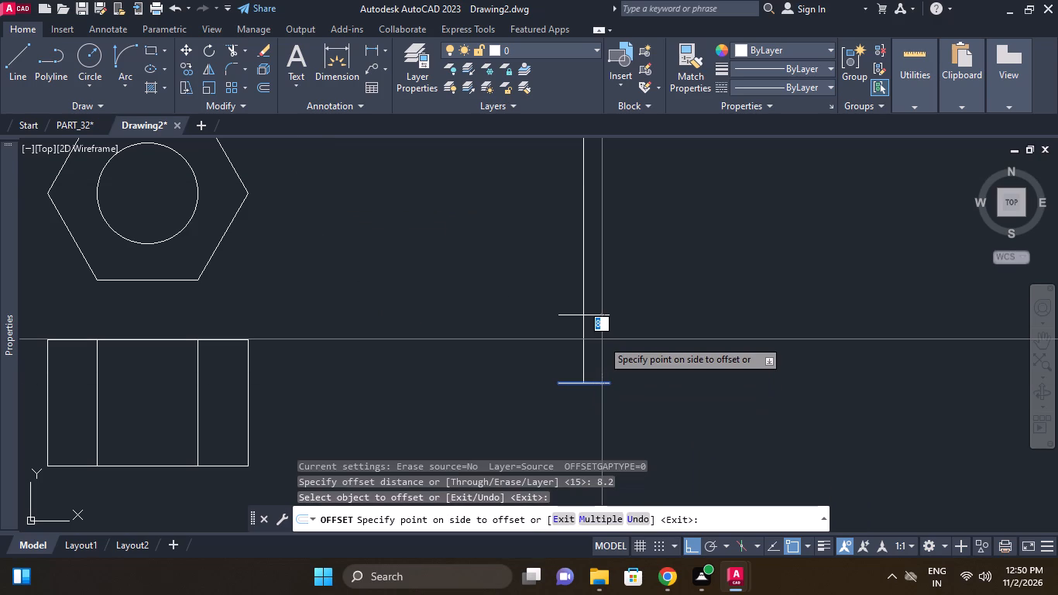
click(602, 339)
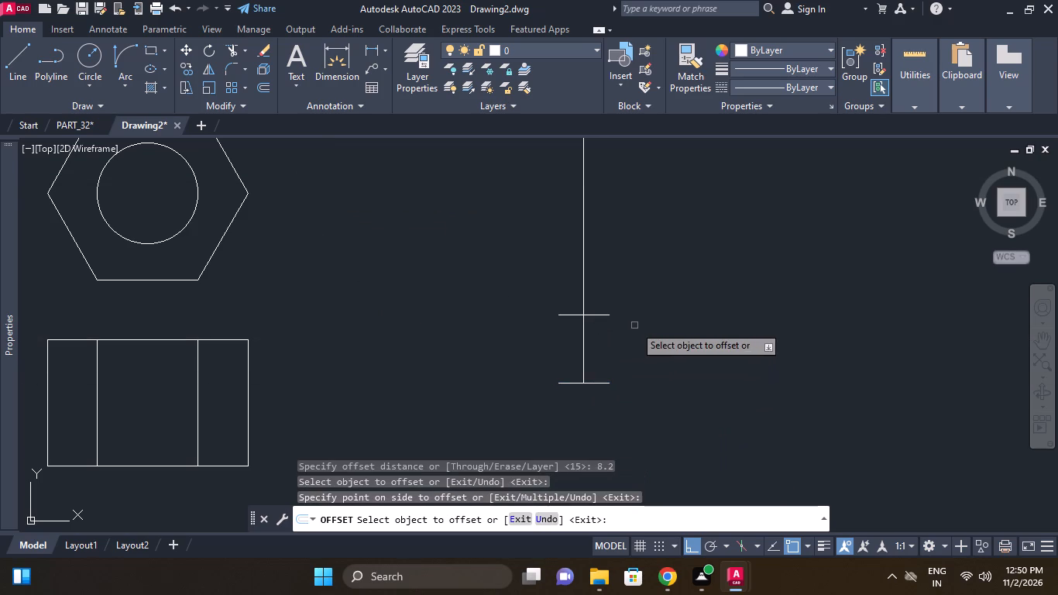
click(610, 317)
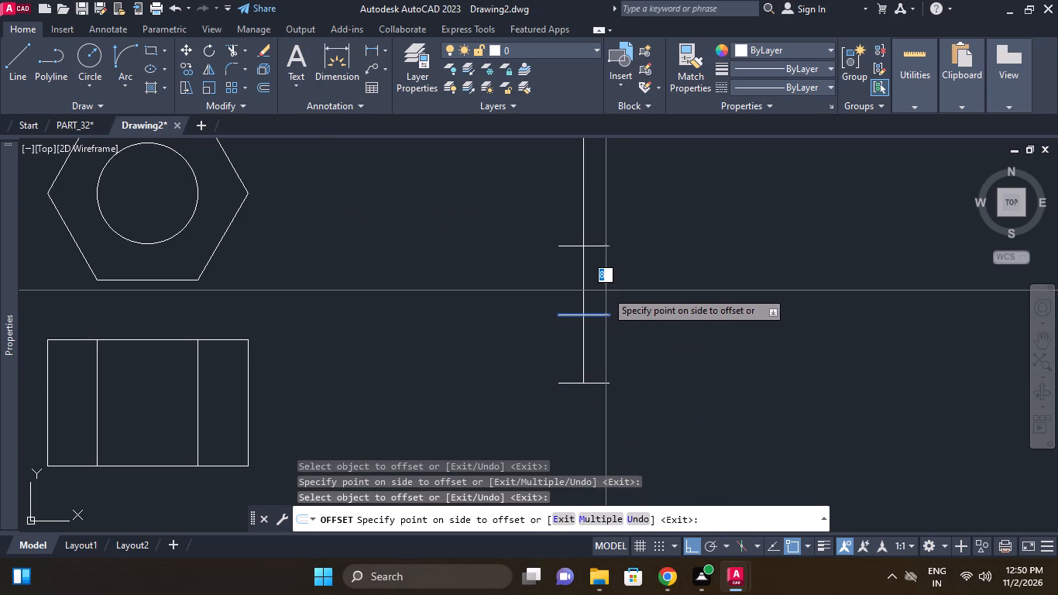
key(2)
key(Return)
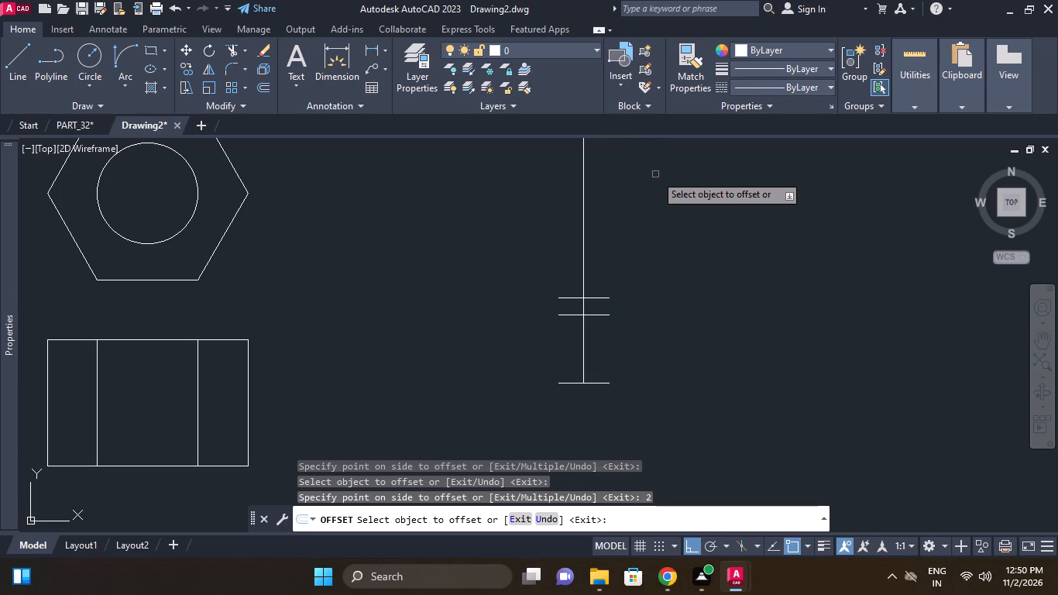
right_click(655, 174)
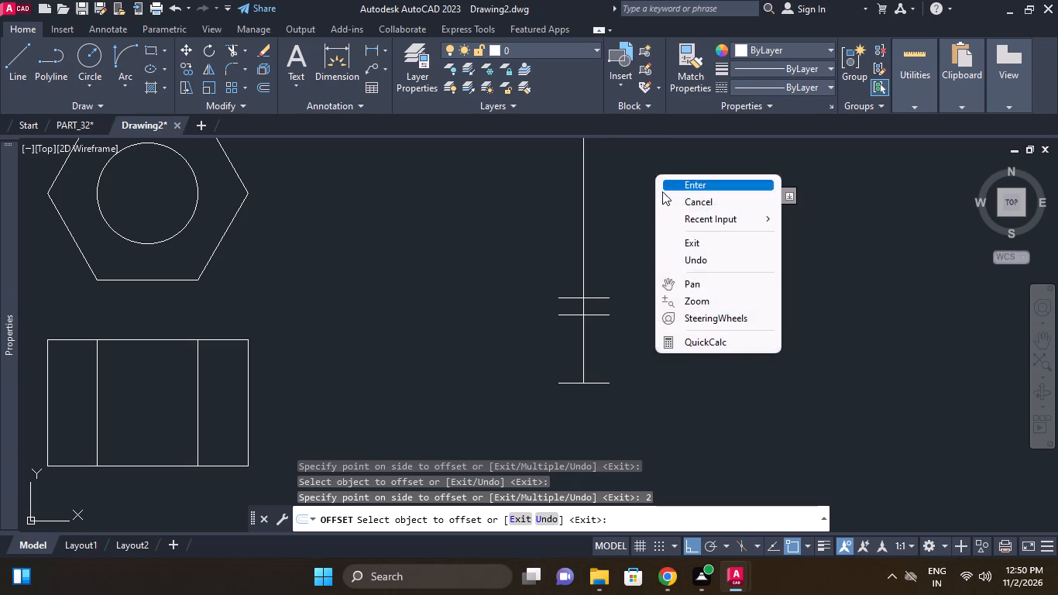
click(676, 192)
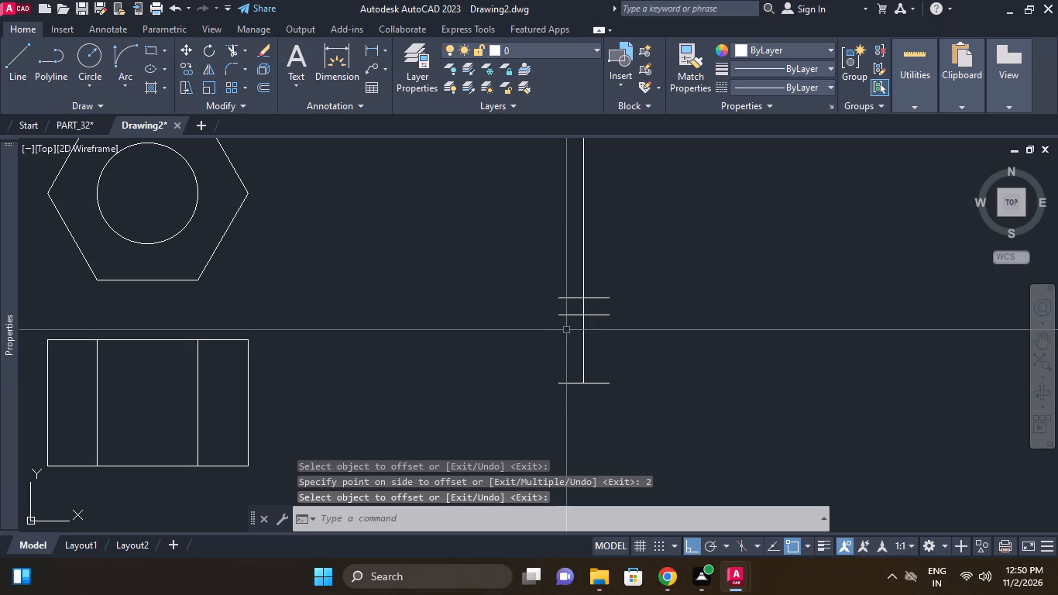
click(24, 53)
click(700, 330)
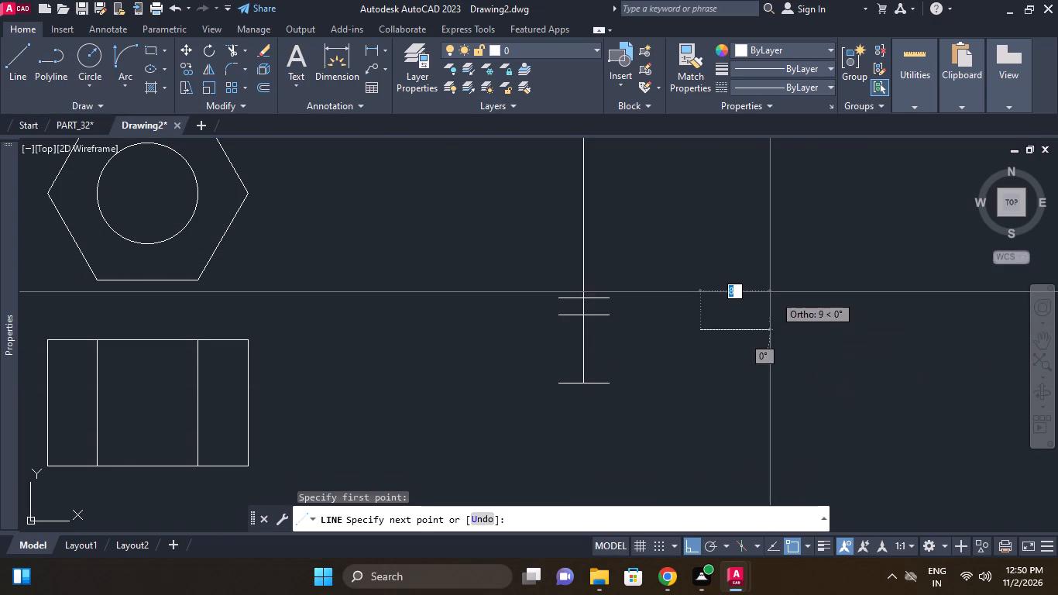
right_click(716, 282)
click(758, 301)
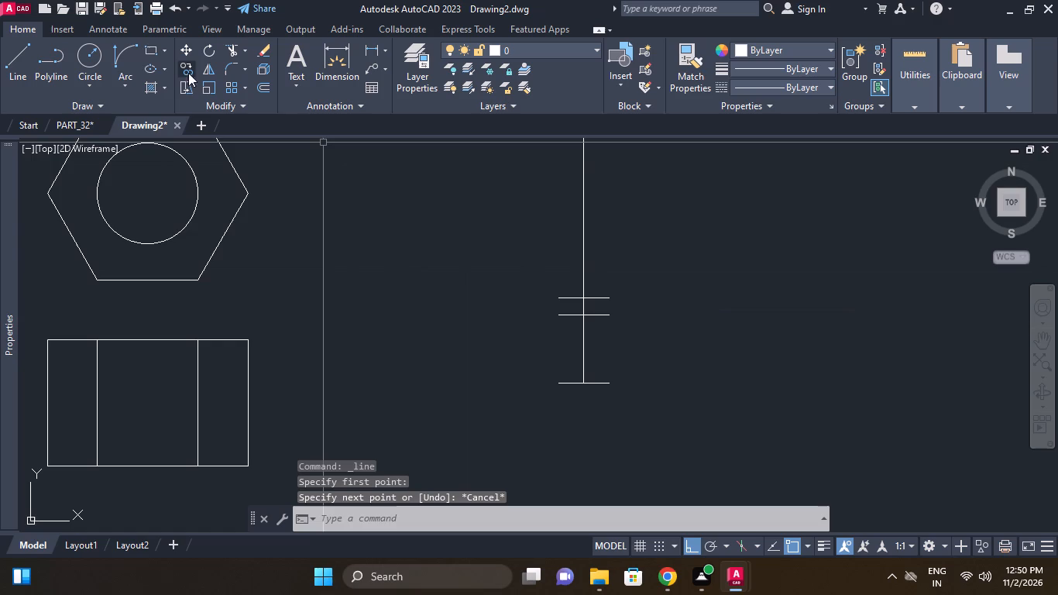
Draw a 15 by 2 mm rectangle in the free space beside the vertical centre line.
click(149, 57)
click(689, 302)
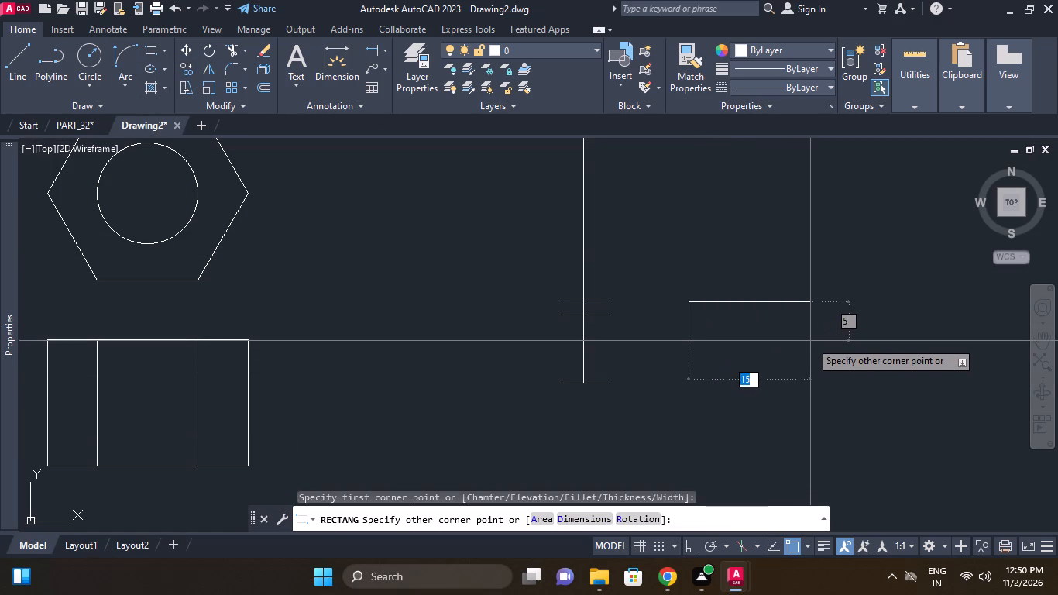
text(15)
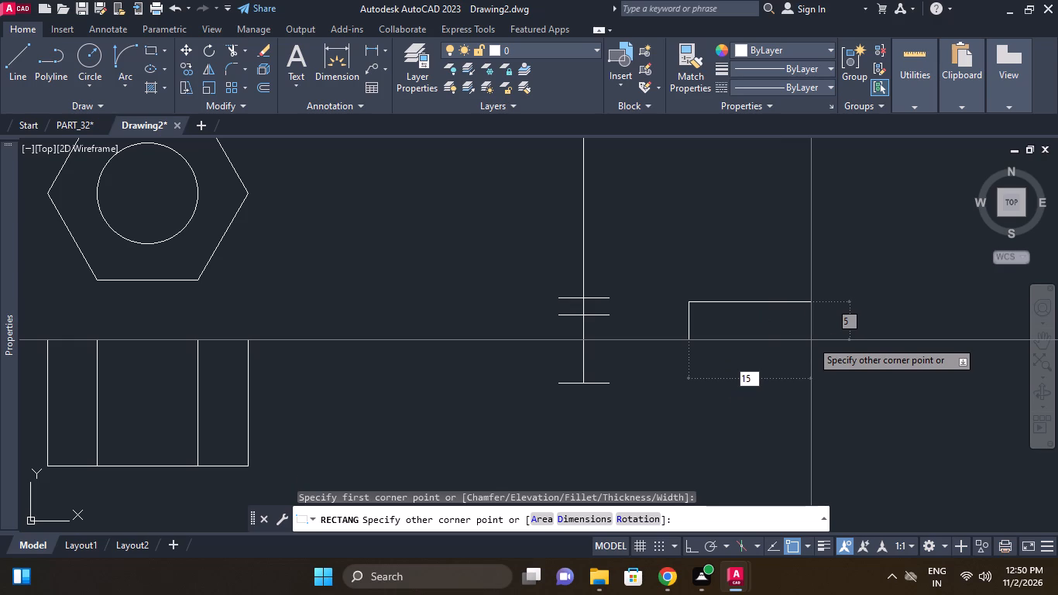
key(Tab)
key(2)
key(Return)
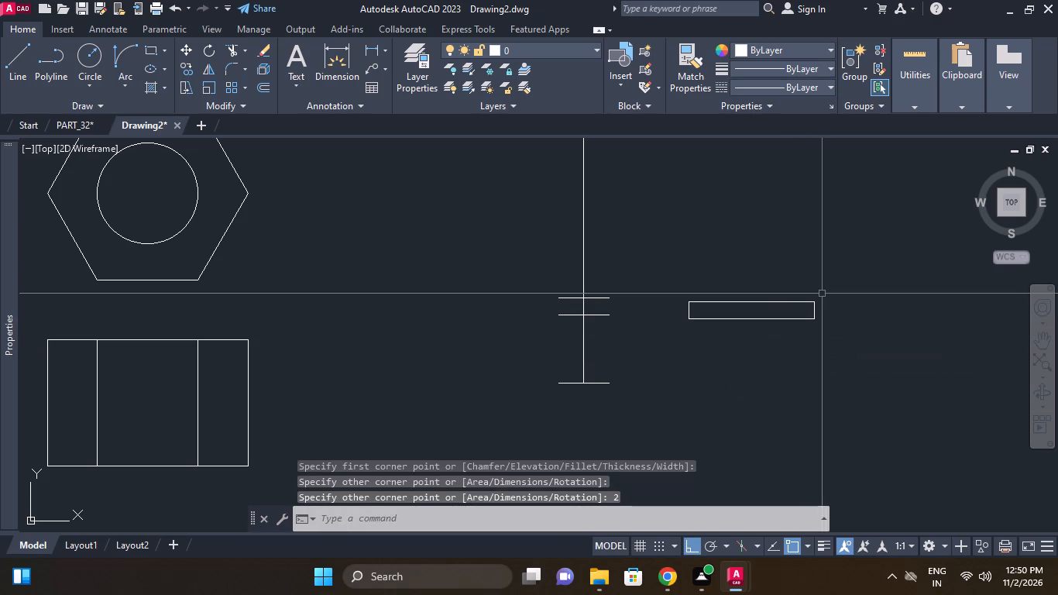
Move the rectangle by its bottom edge's midpoint onto the lower offset line, centred on the vertical line.
drag(802, 346, 798, 335)
click(768, 287)
right_click(768, 287)
click(830, 270)
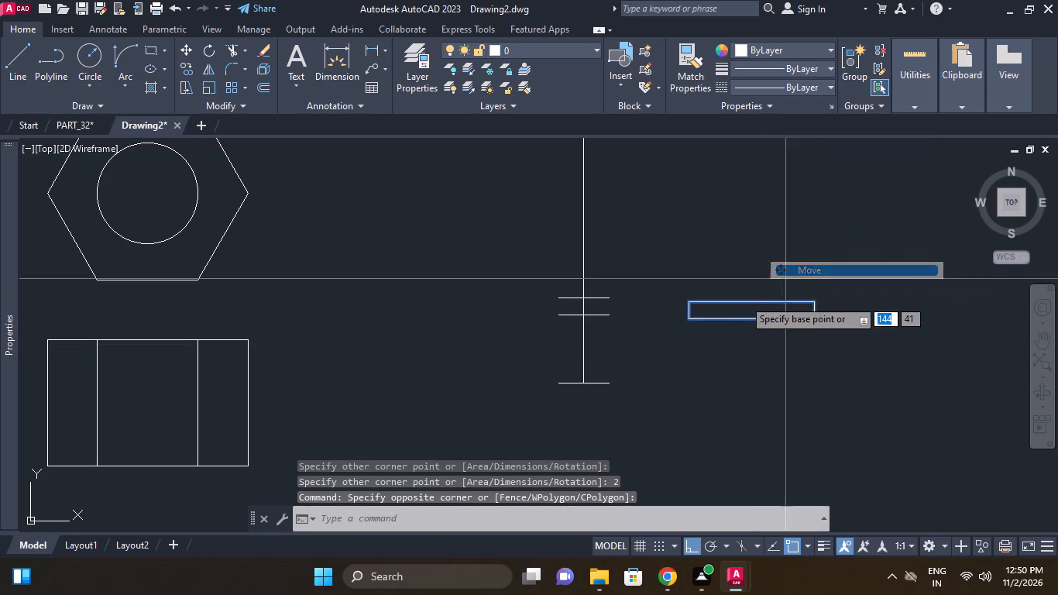
click(749, 318)
click(580, 310)
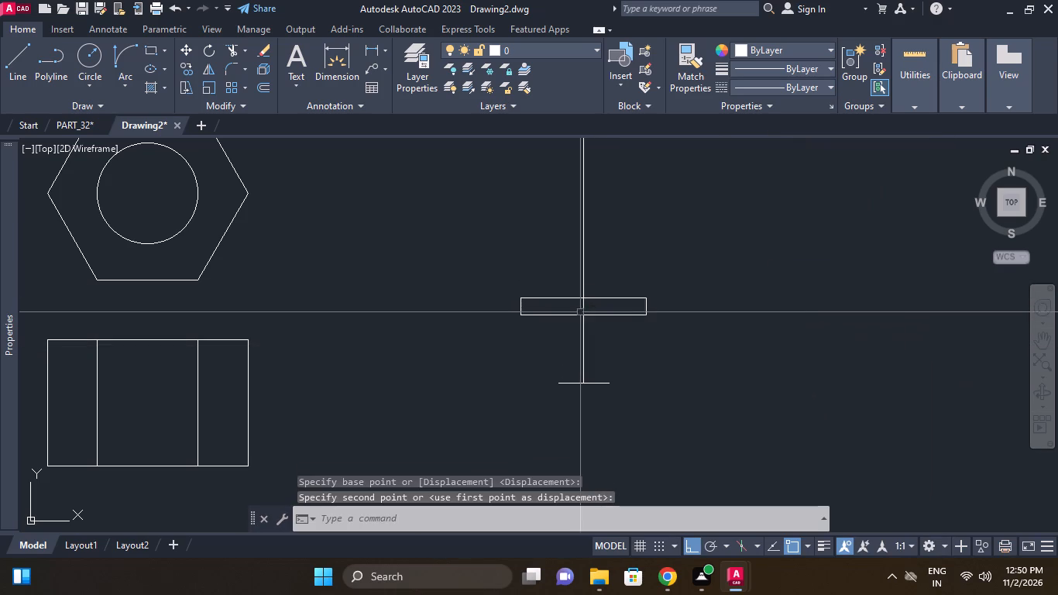
Erase the two short offset lines that overlap the rectangle's top and bottom edges.
scroll(589, 316, up, 1)
click(512, 249)
click(648, 353)
right_click(653, 248)
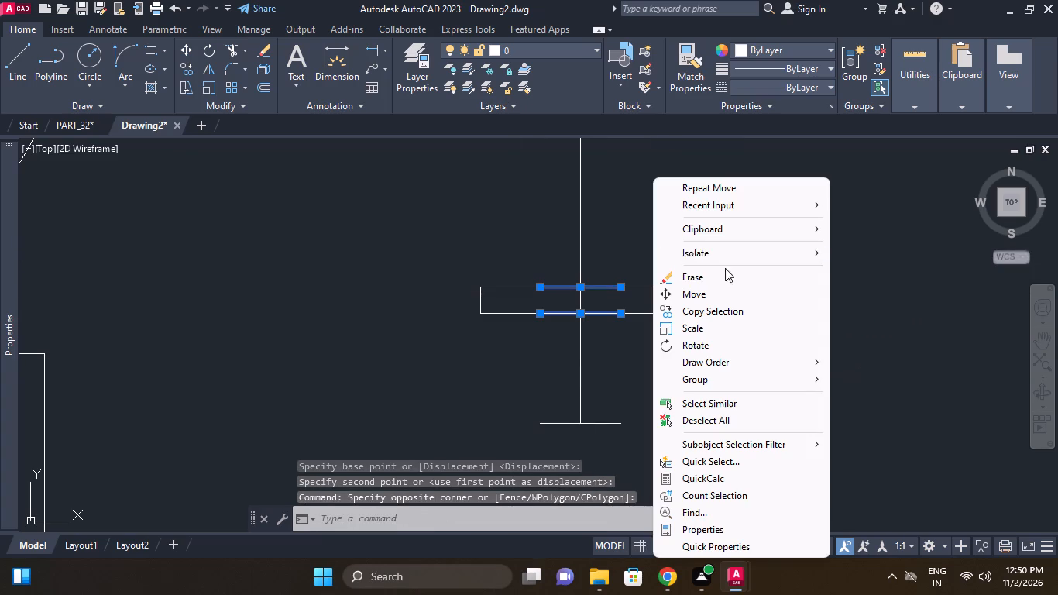
click(705, 279)
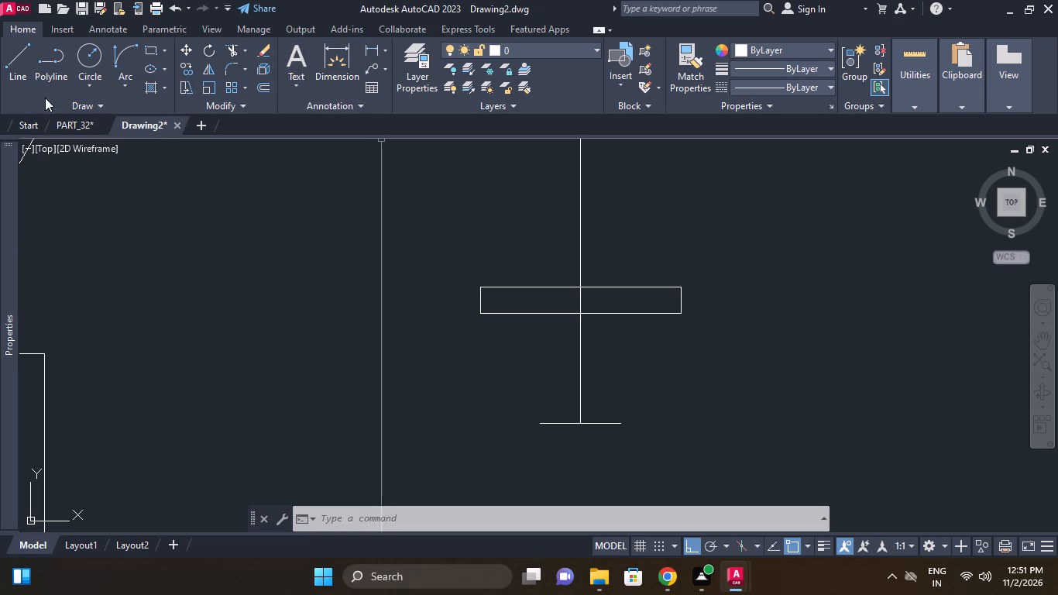
Offset the vertical centre line 6 mm to both sides.
click(266, 88)
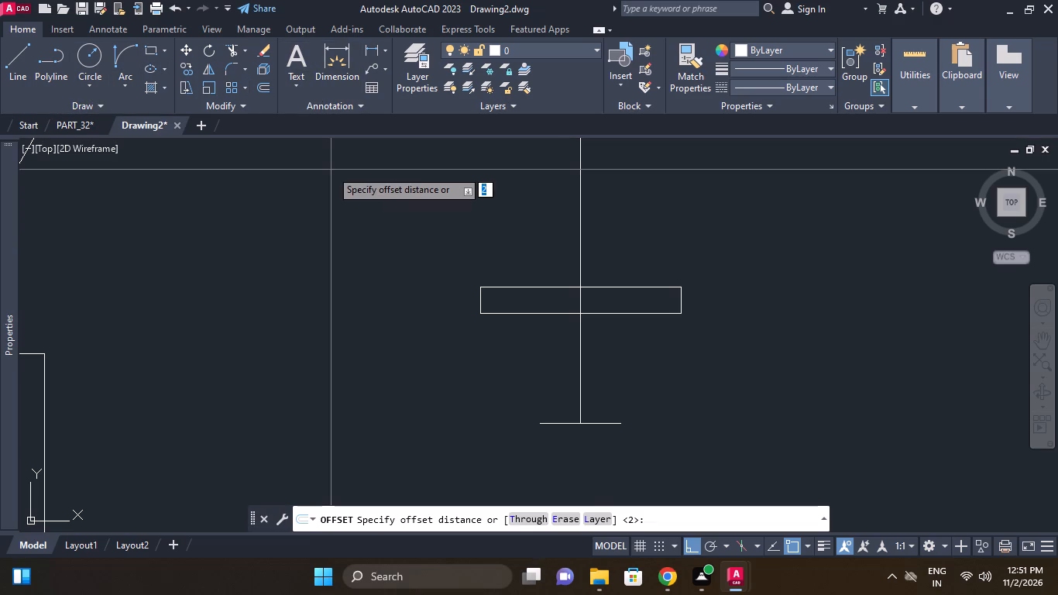
key(6)
key(Return)
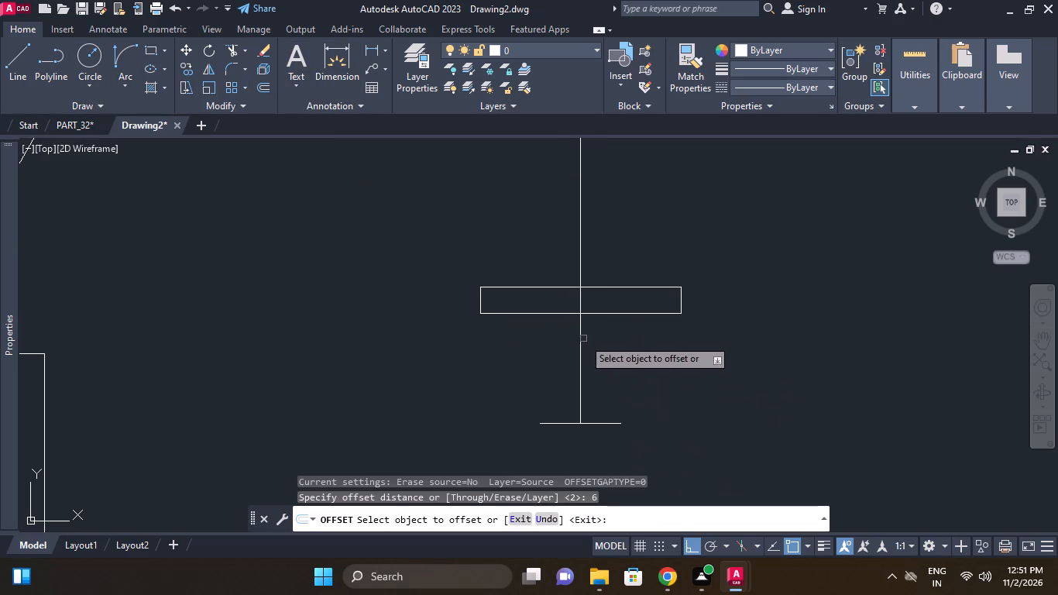
click(582, 335)
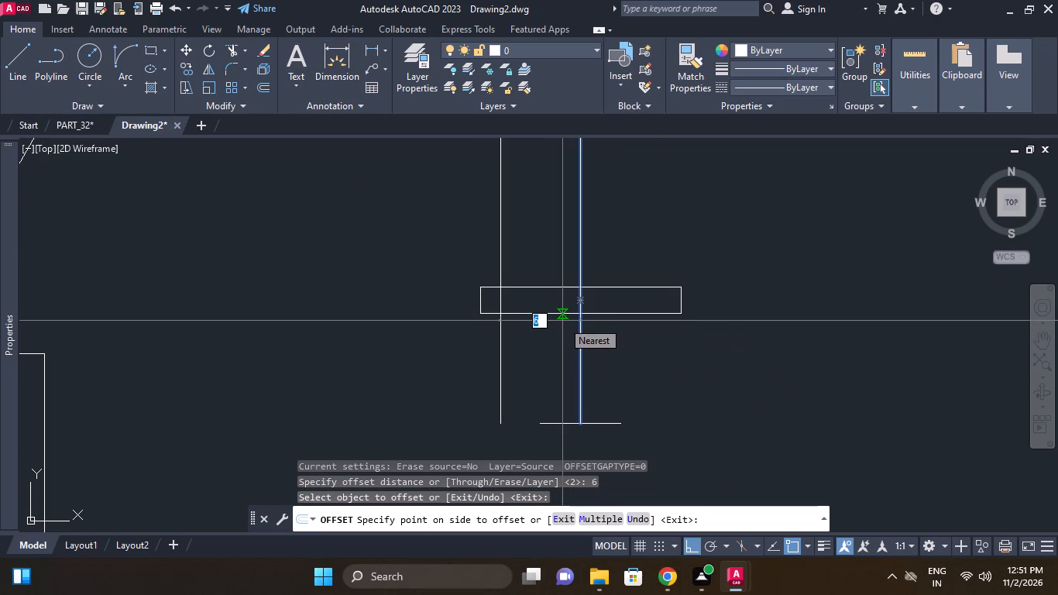
click(562, 321)
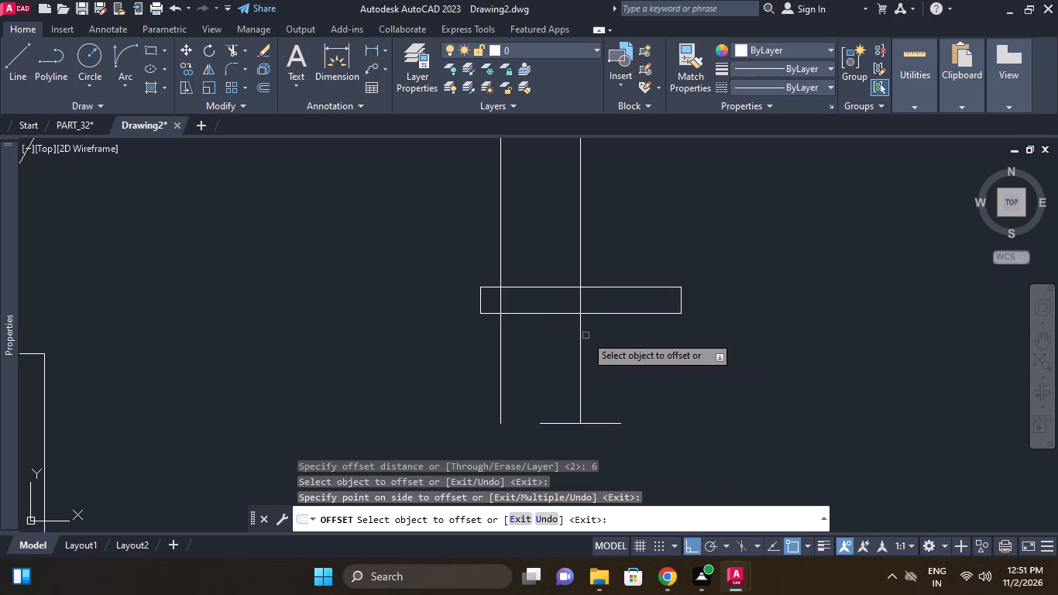
click(582, 329)
click(694, 344)
right_click(727, 311)
click(768, 315)
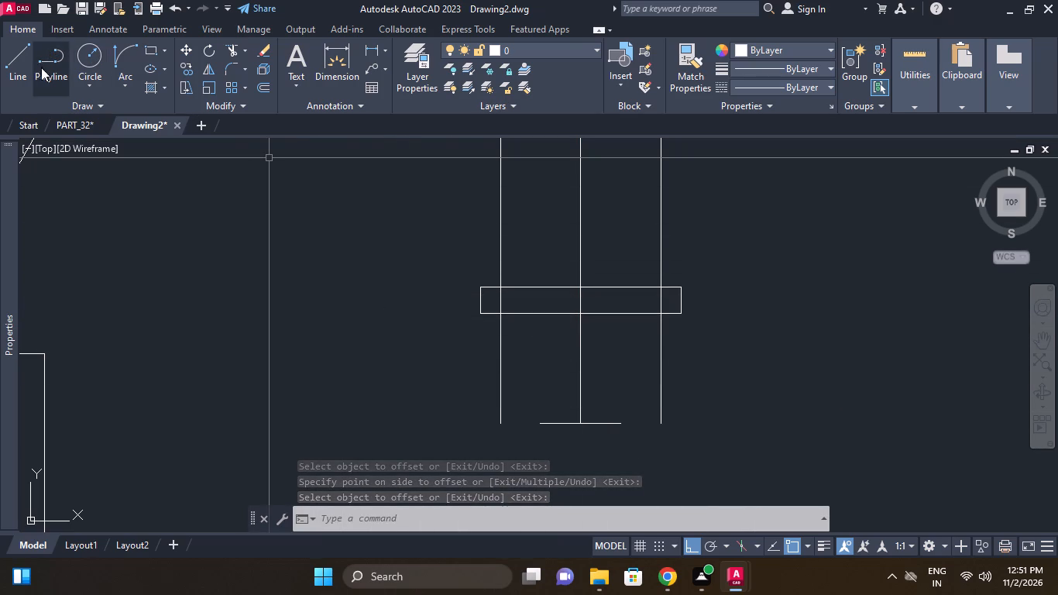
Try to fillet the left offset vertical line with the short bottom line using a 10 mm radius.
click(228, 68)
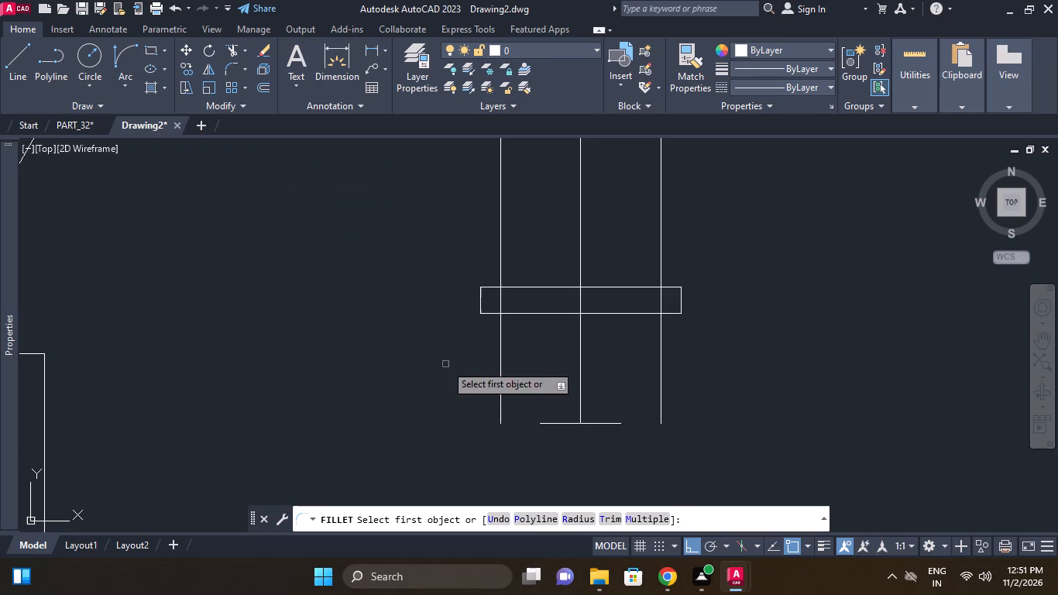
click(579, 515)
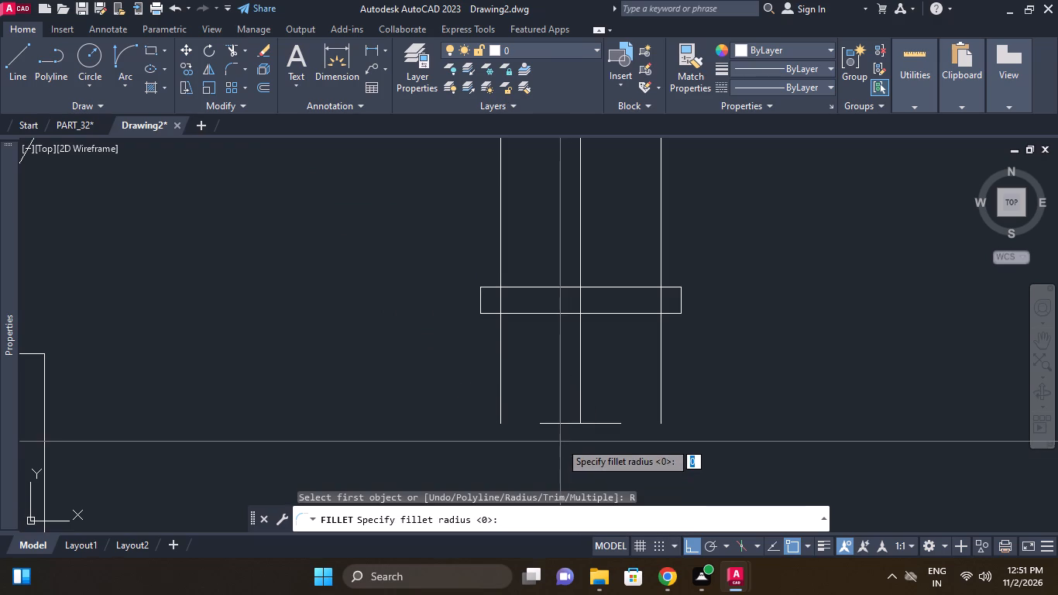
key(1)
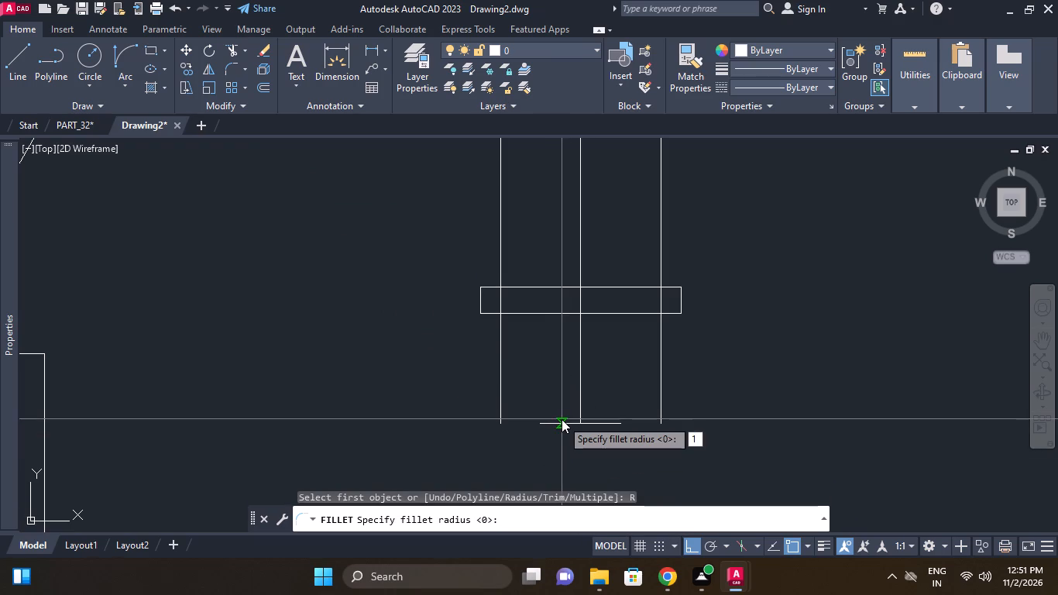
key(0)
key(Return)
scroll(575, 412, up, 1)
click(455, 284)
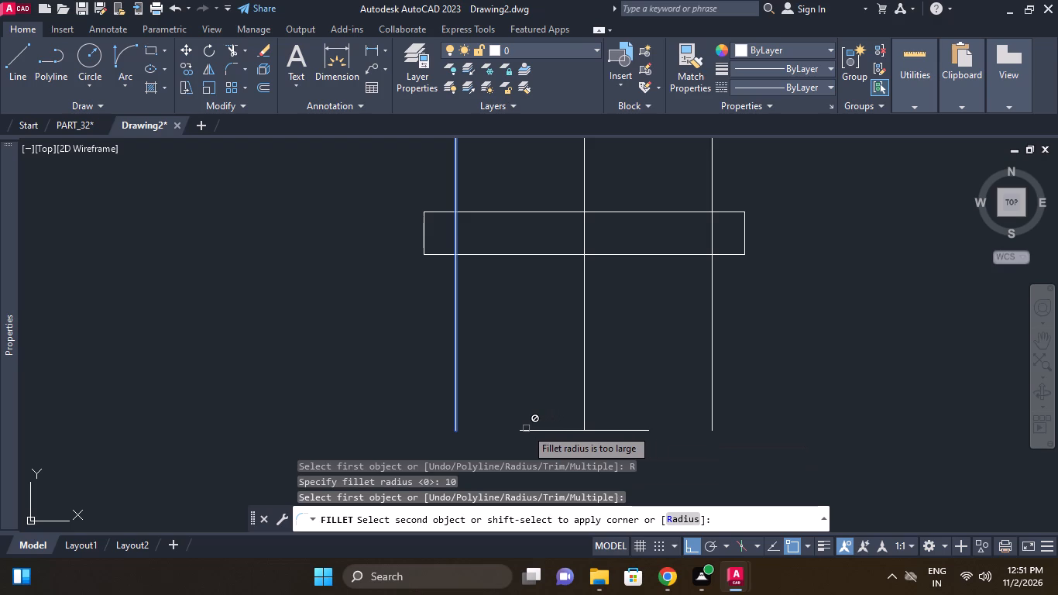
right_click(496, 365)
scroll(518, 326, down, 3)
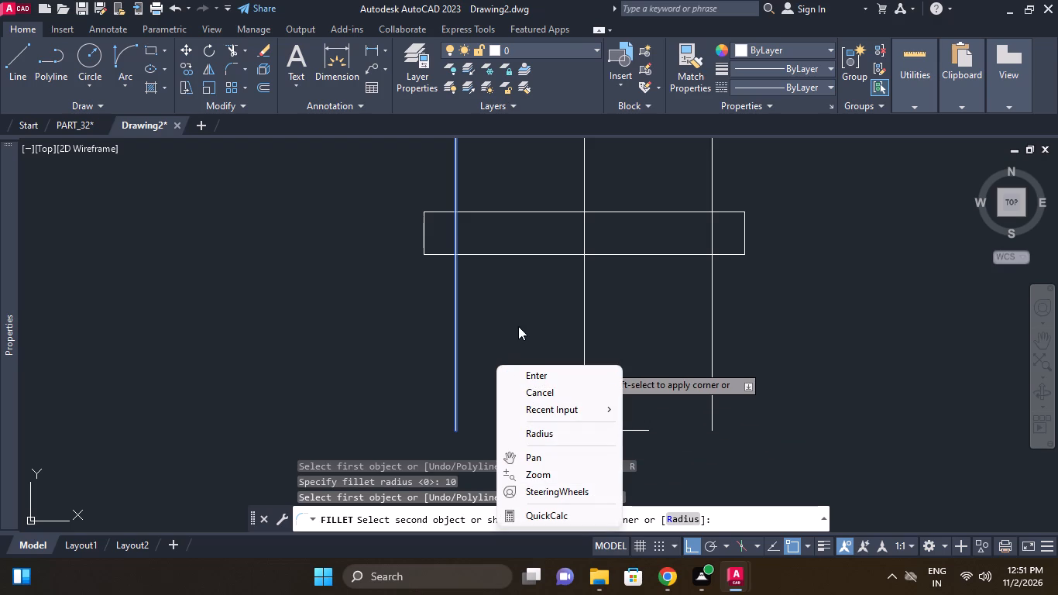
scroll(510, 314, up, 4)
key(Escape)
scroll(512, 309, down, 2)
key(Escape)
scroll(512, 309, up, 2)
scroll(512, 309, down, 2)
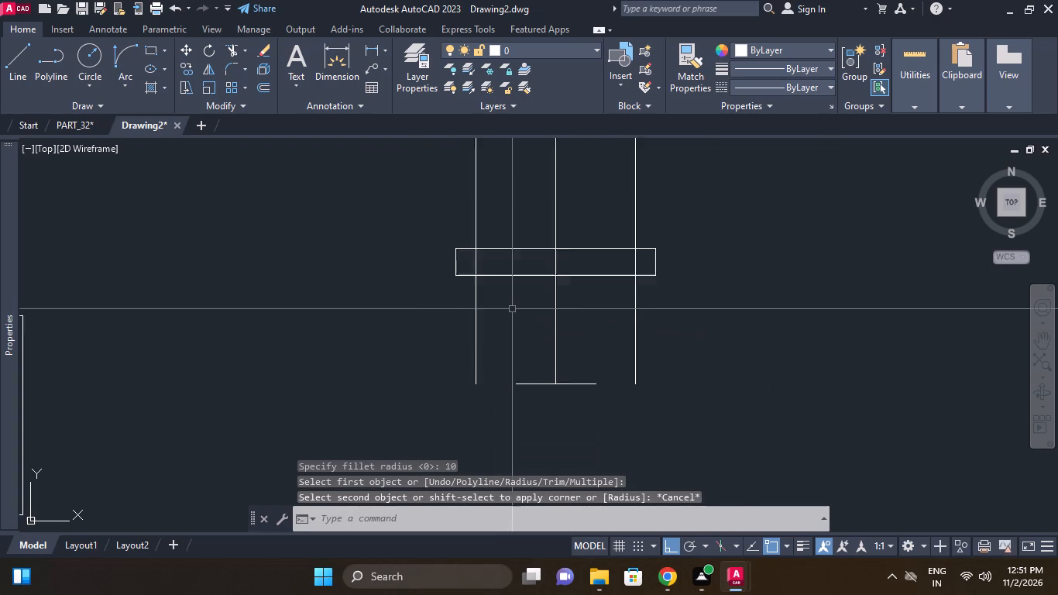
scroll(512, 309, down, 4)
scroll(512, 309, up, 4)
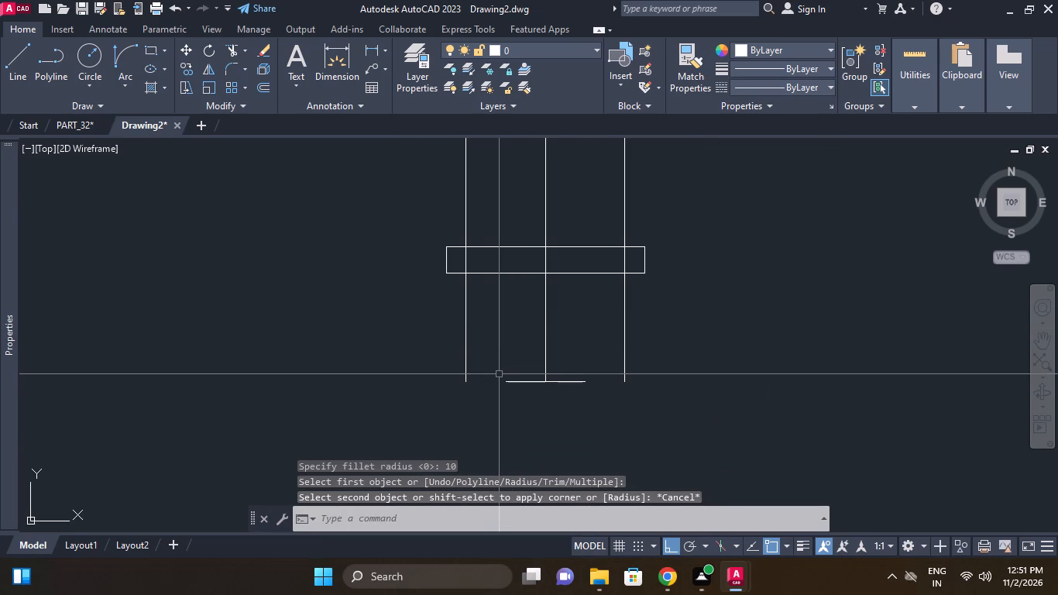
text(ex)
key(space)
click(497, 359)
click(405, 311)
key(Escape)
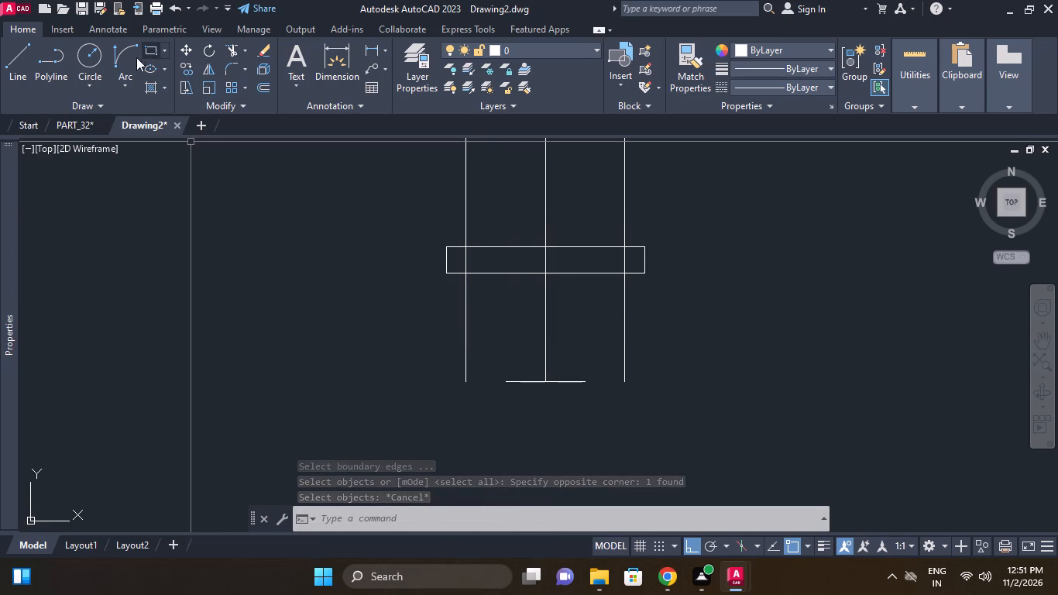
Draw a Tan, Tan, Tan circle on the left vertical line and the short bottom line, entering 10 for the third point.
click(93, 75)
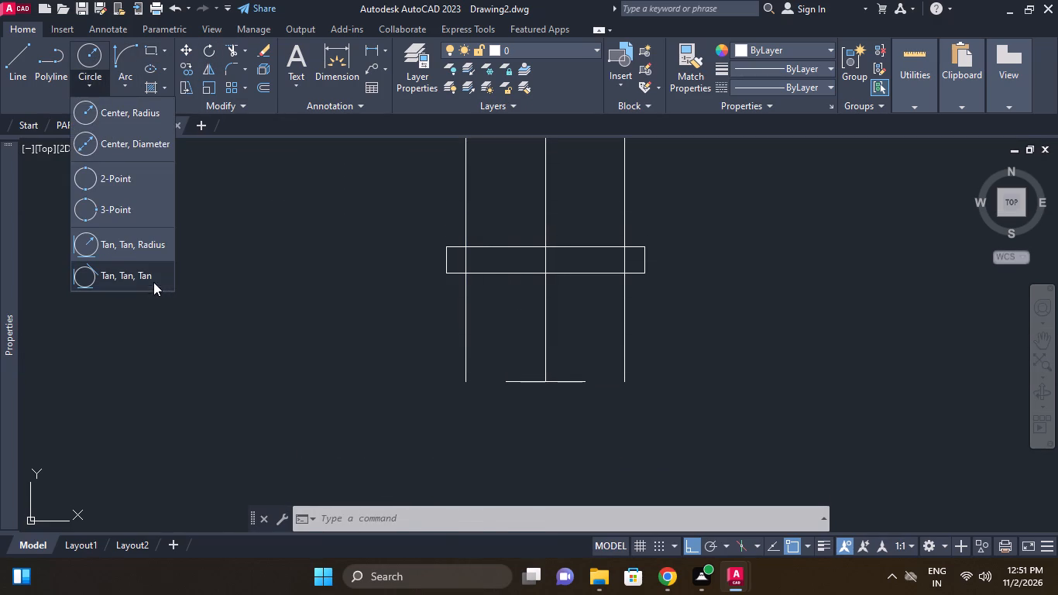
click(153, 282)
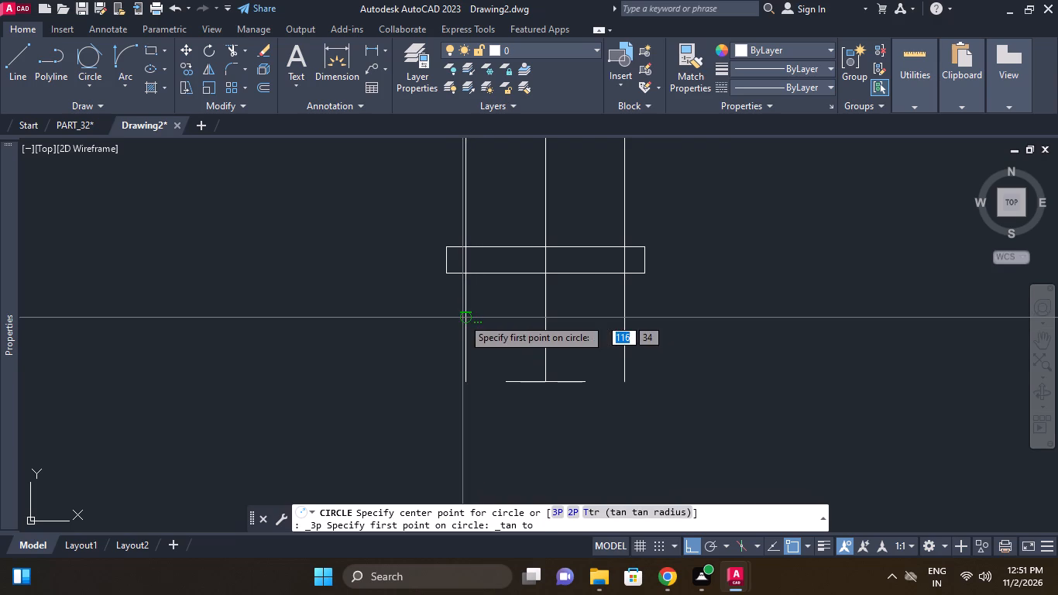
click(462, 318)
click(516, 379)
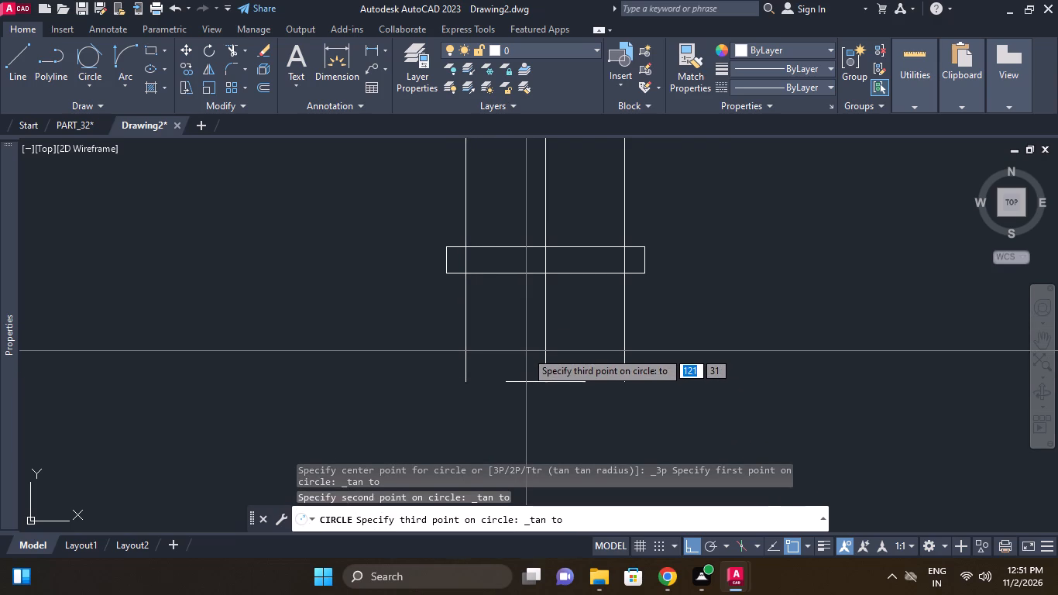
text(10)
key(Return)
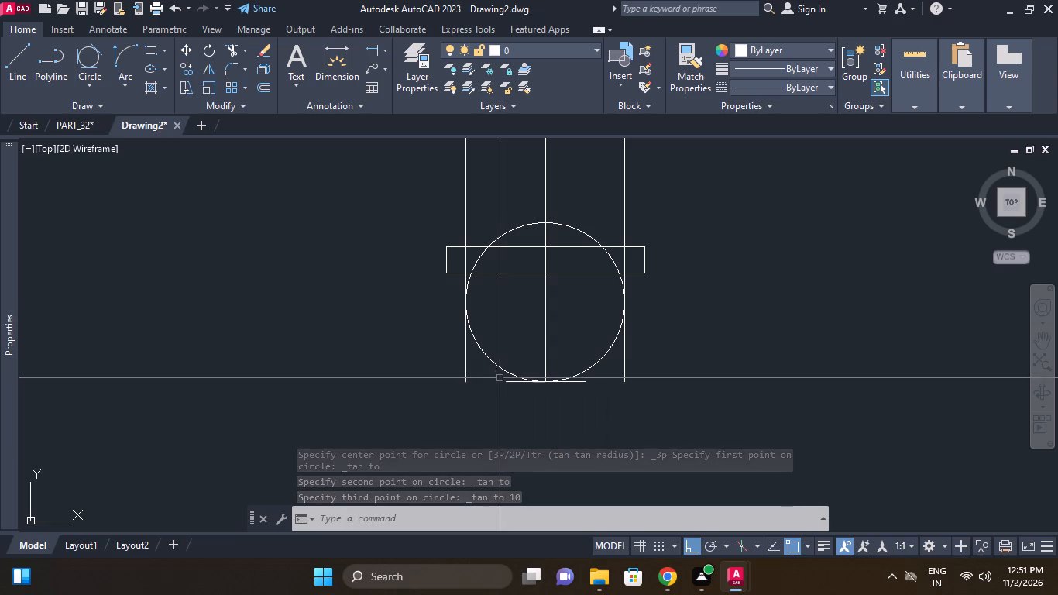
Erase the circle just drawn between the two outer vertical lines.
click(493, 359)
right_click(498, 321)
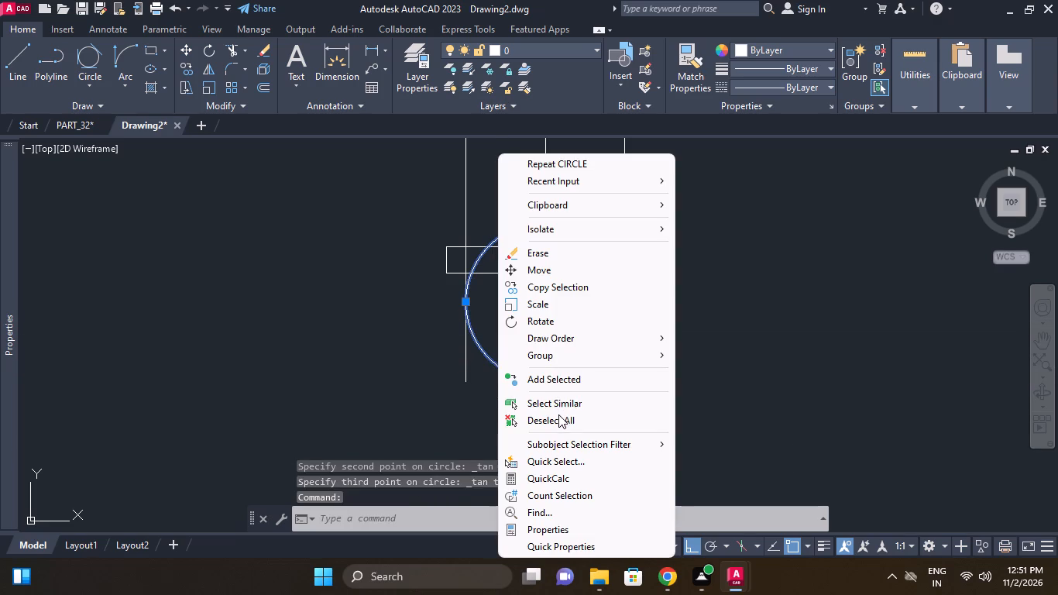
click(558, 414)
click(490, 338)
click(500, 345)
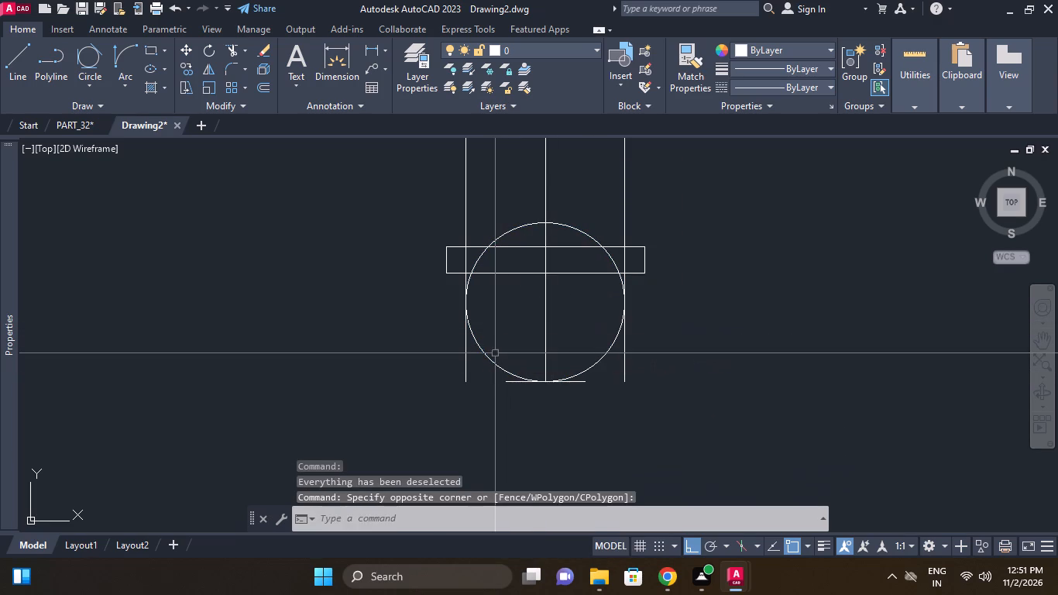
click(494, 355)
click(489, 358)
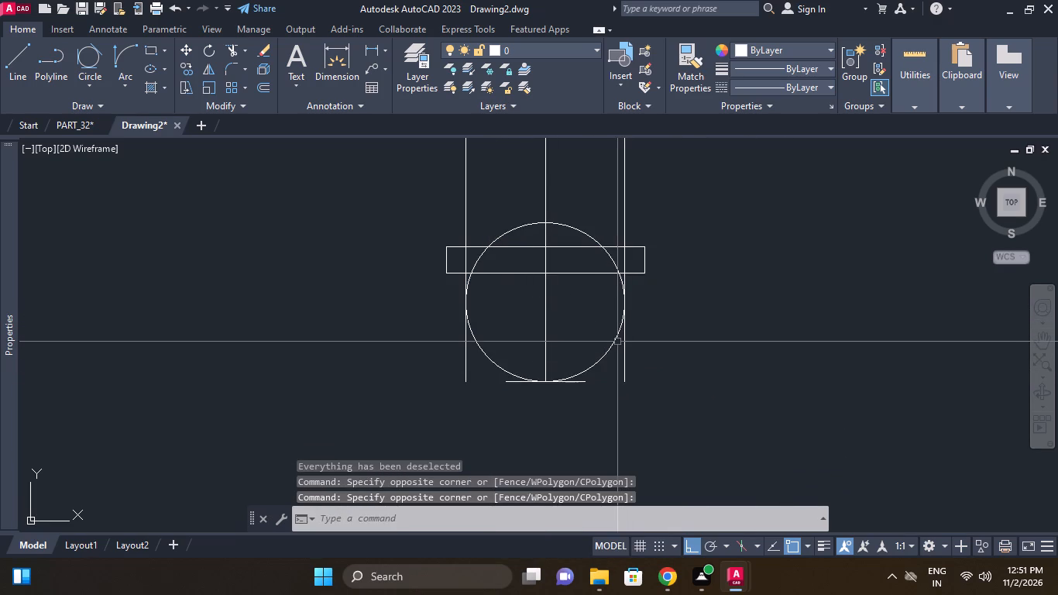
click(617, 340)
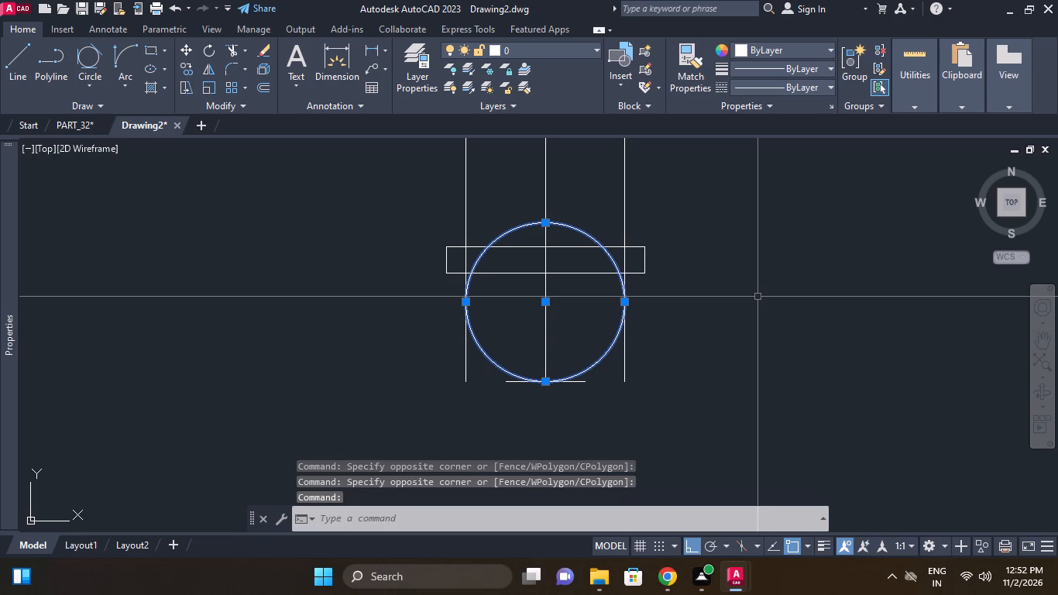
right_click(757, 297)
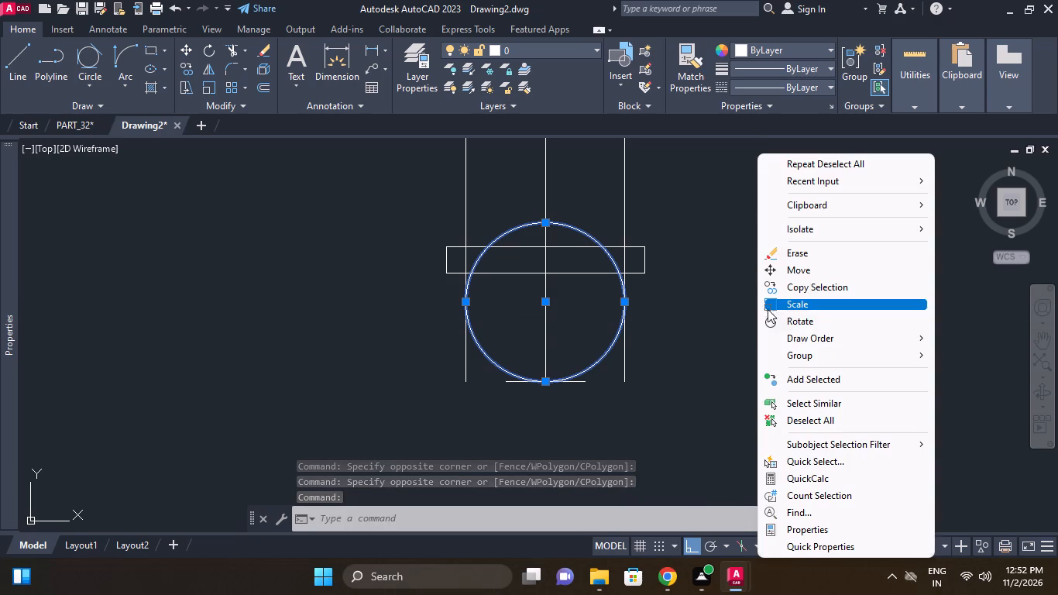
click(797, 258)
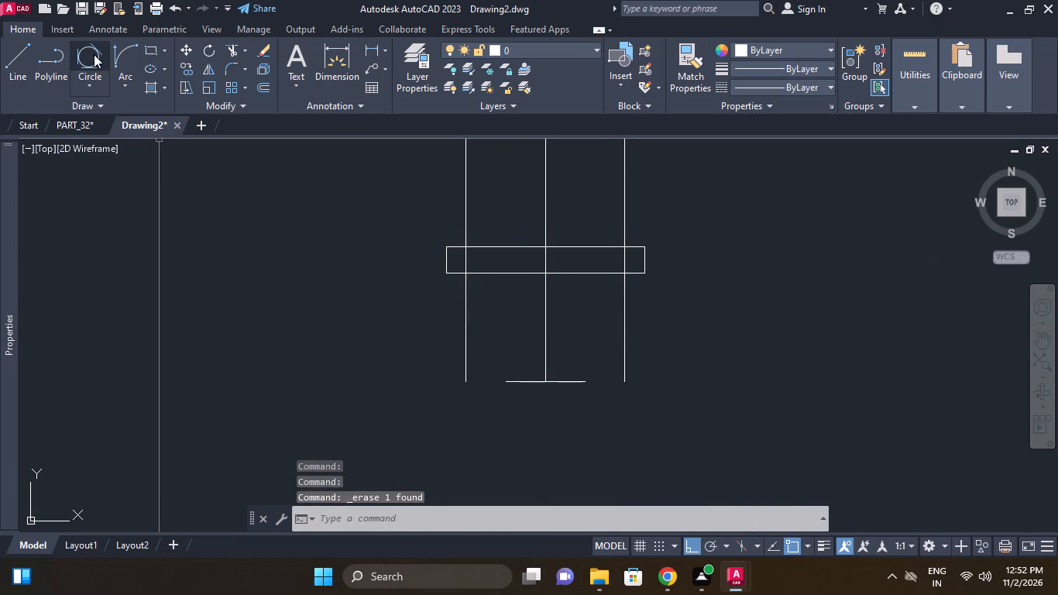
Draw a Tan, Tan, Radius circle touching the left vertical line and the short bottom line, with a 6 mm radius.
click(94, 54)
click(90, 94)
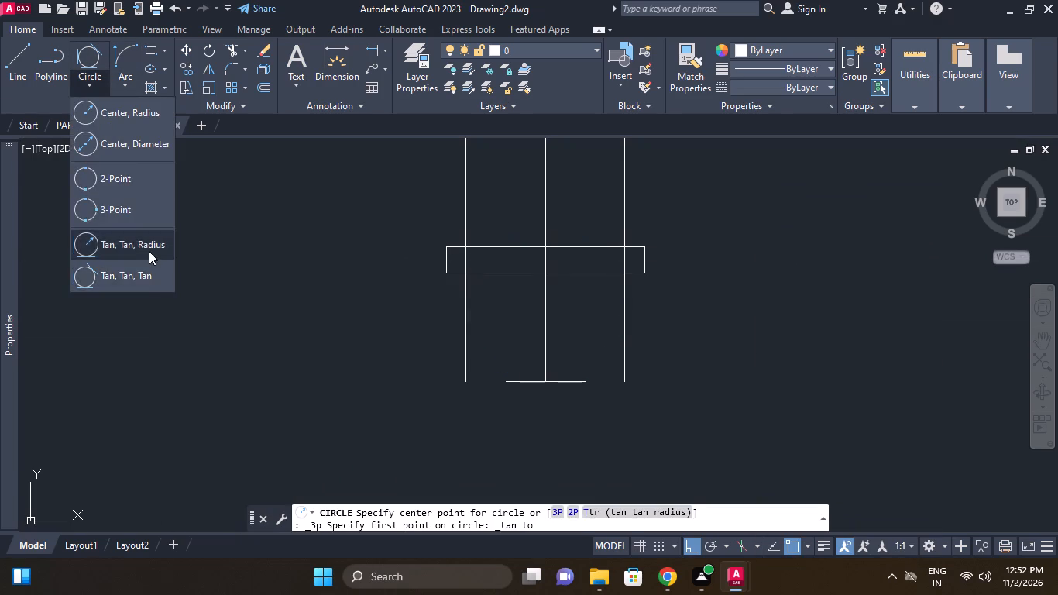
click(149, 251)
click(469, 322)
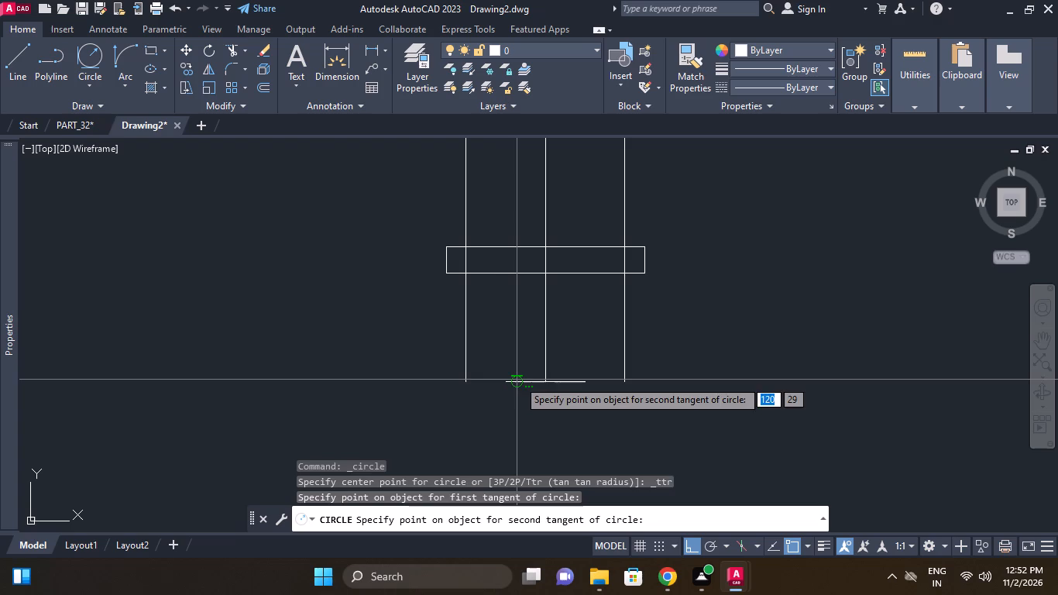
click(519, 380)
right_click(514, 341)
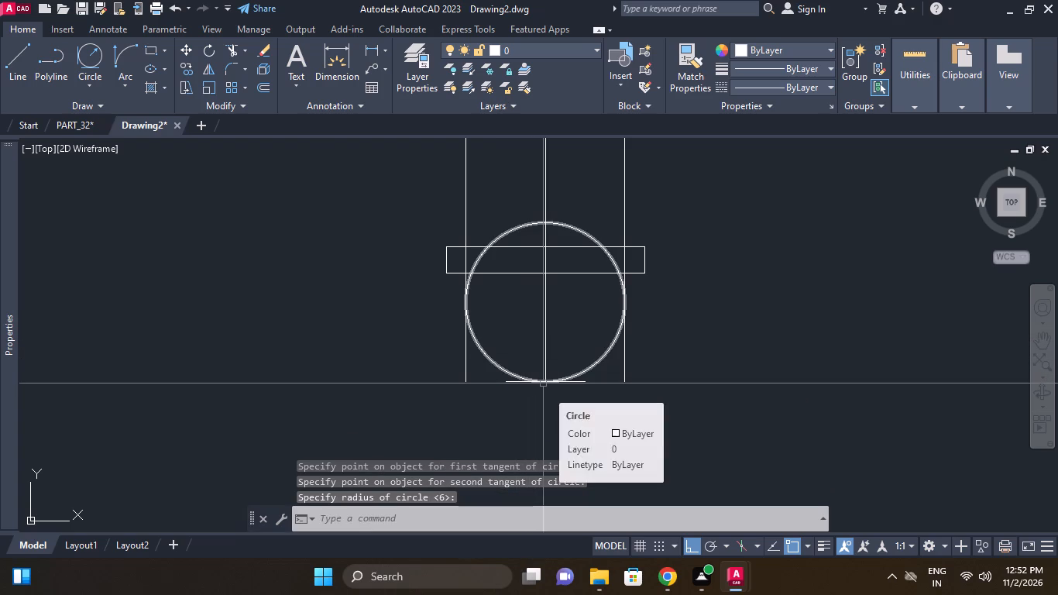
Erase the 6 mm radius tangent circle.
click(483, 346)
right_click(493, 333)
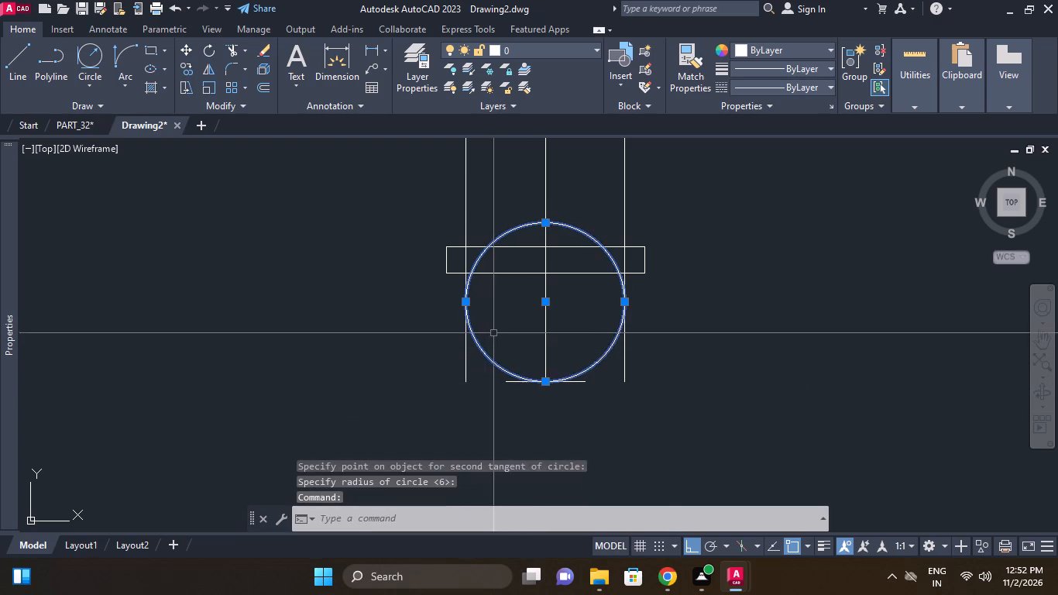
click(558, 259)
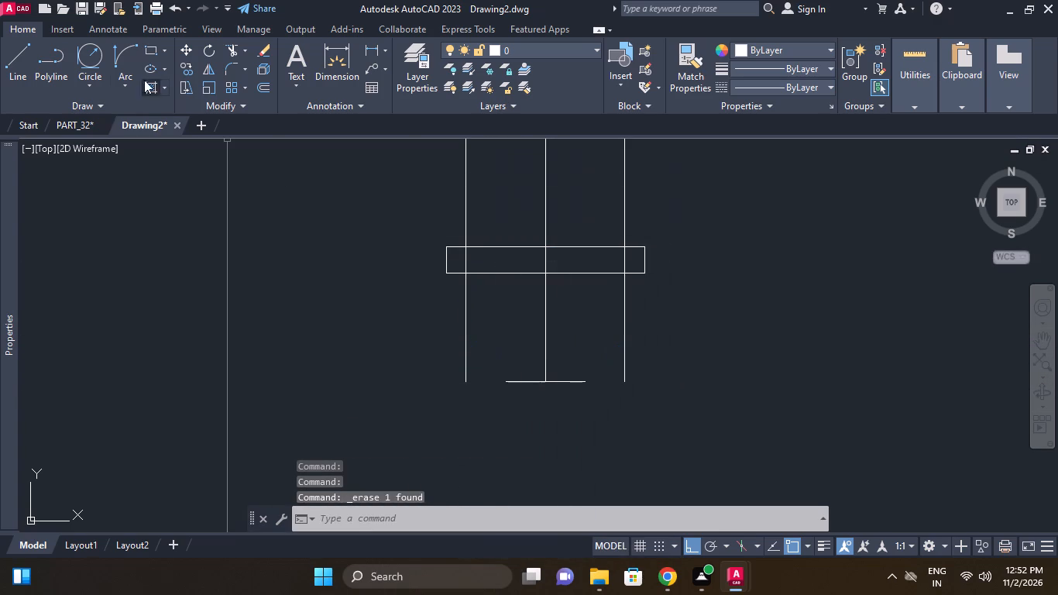
Draw a 3 mm radius circle tangent to the short bottom line and the left vertical line.
click(100, 62)
click(510, 380)
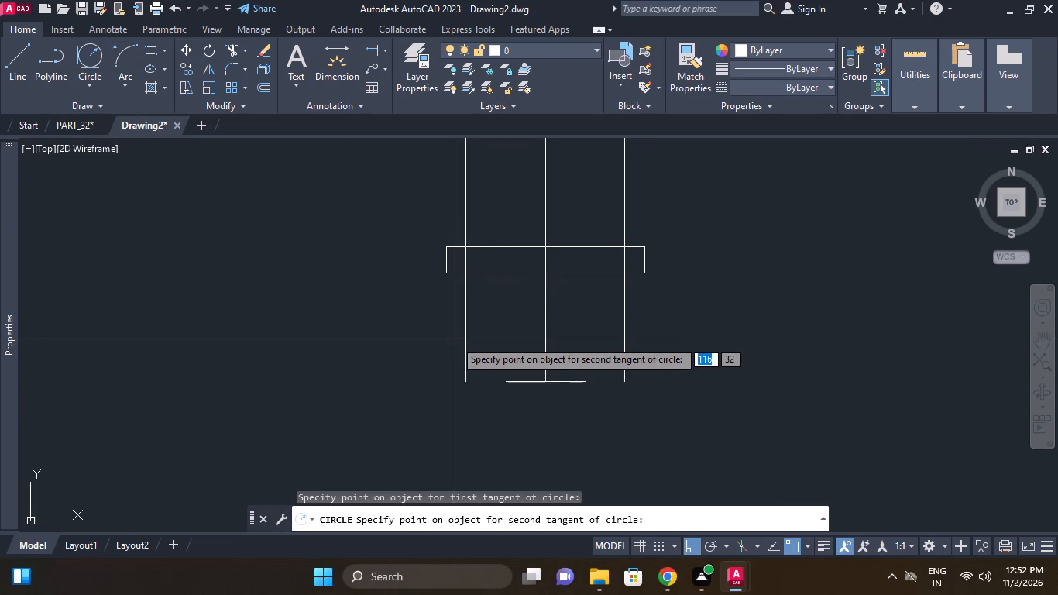
click(466, 333)
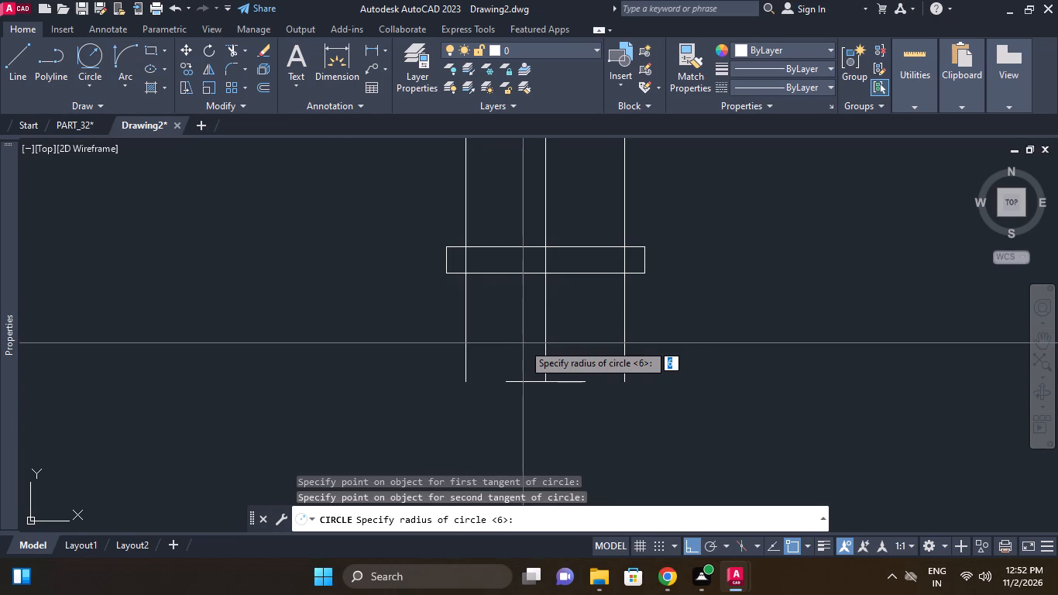
key(3)
key(Return)
scroll(520, 332, up, 1)
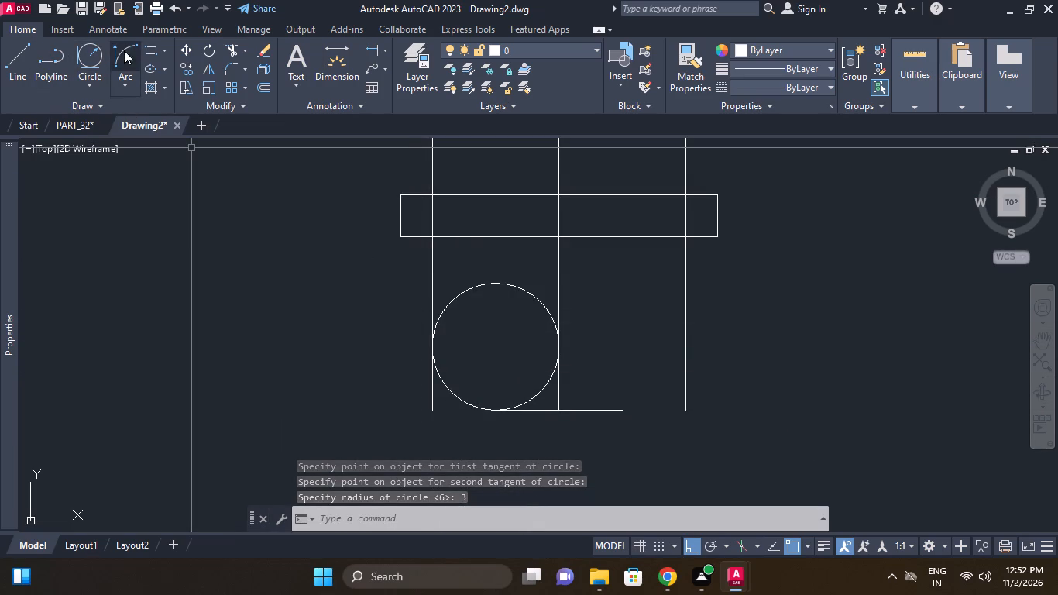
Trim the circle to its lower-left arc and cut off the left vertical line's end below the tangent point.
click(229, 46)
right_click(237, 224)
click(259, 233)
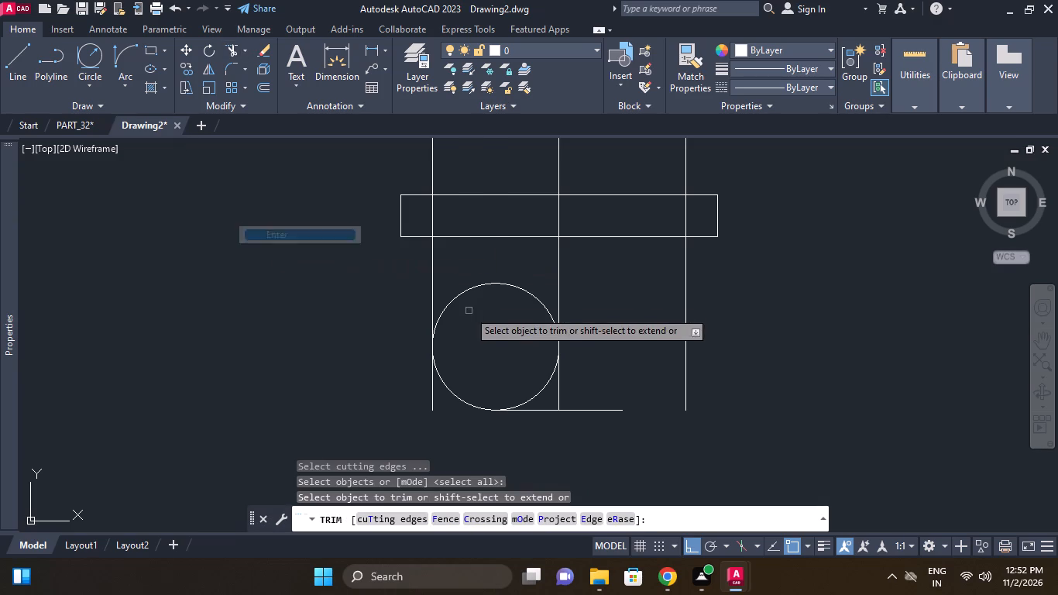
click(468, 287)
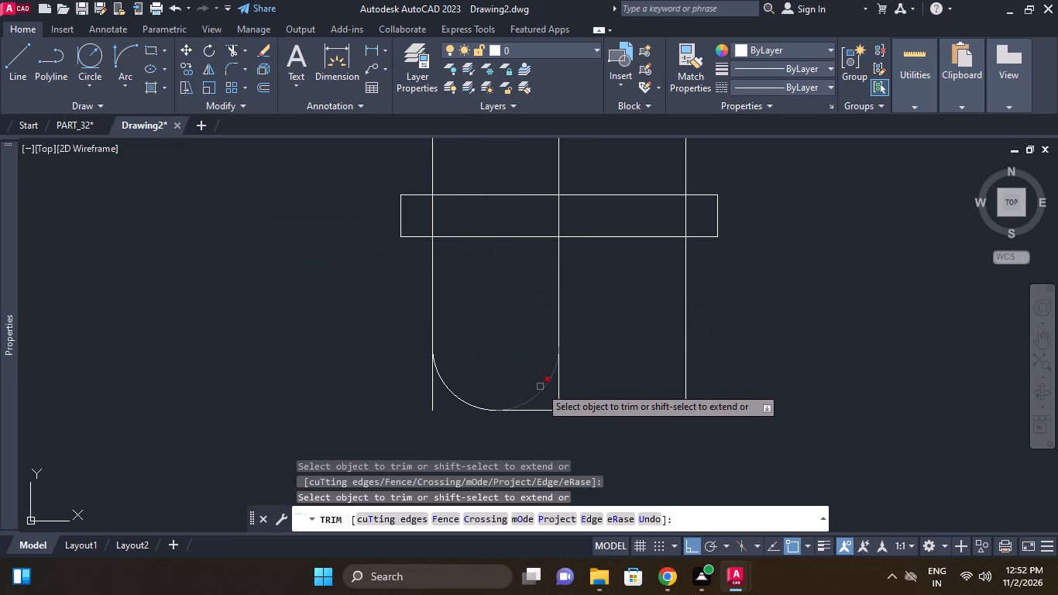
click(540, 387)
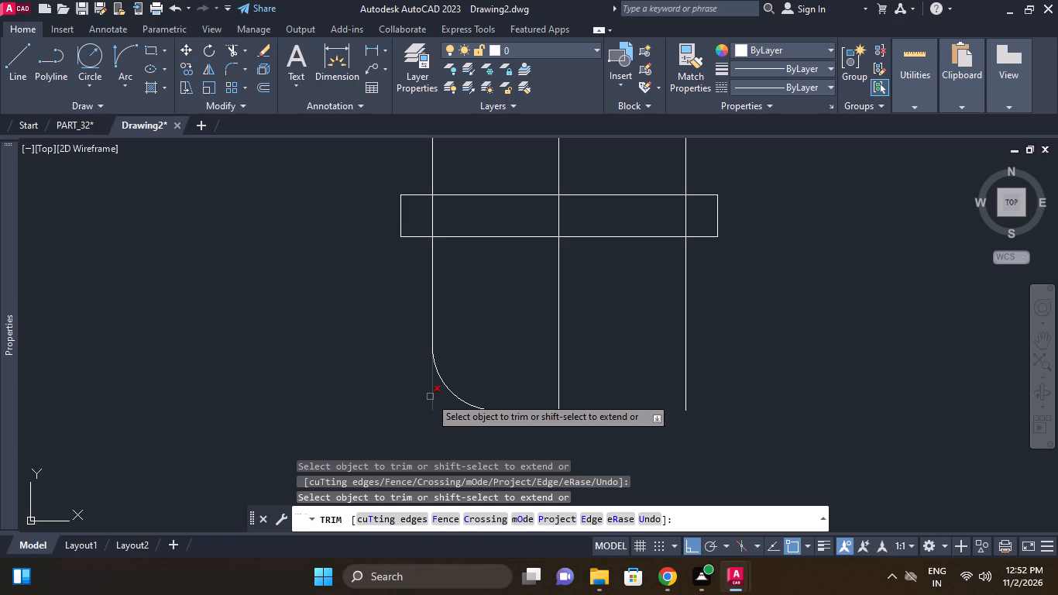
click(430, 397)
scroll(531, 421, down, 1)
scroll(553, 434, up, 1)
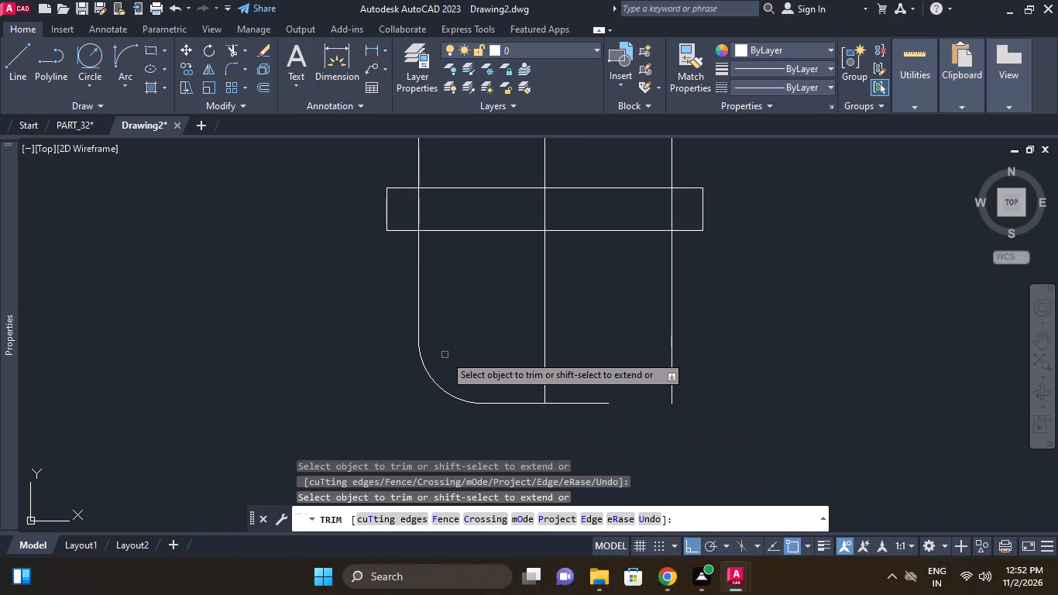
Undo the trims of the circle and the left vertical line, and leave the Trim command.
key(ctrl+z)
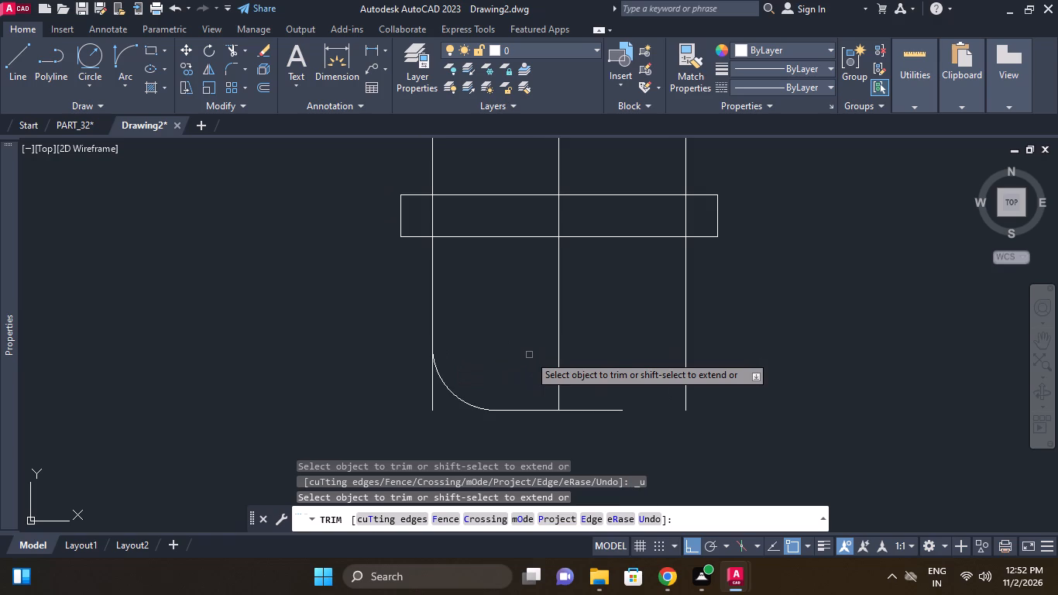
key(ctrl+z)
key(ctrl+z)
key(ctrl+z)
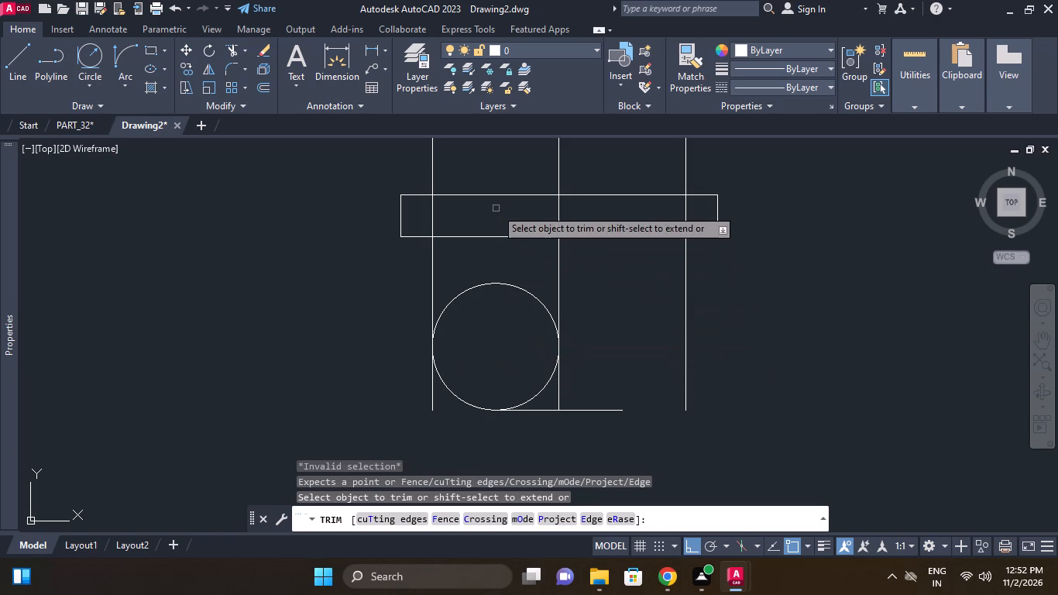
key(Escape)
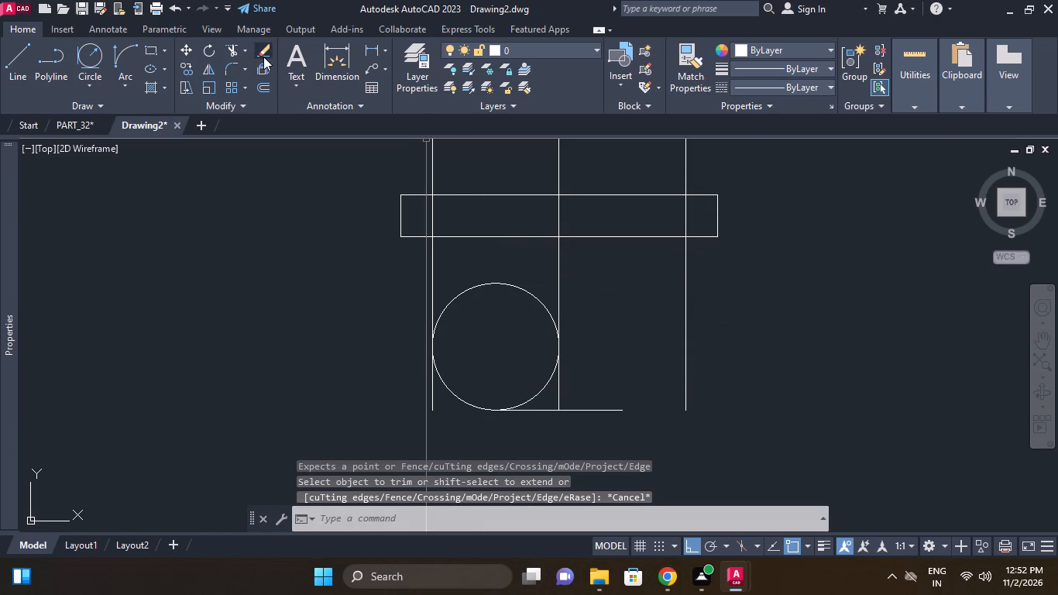
Check the radius of the circle tangent to the bottom and left lines with a Radius dimension, without placing it.
click(383, 47)
click(407, 198)
click(479, 281)
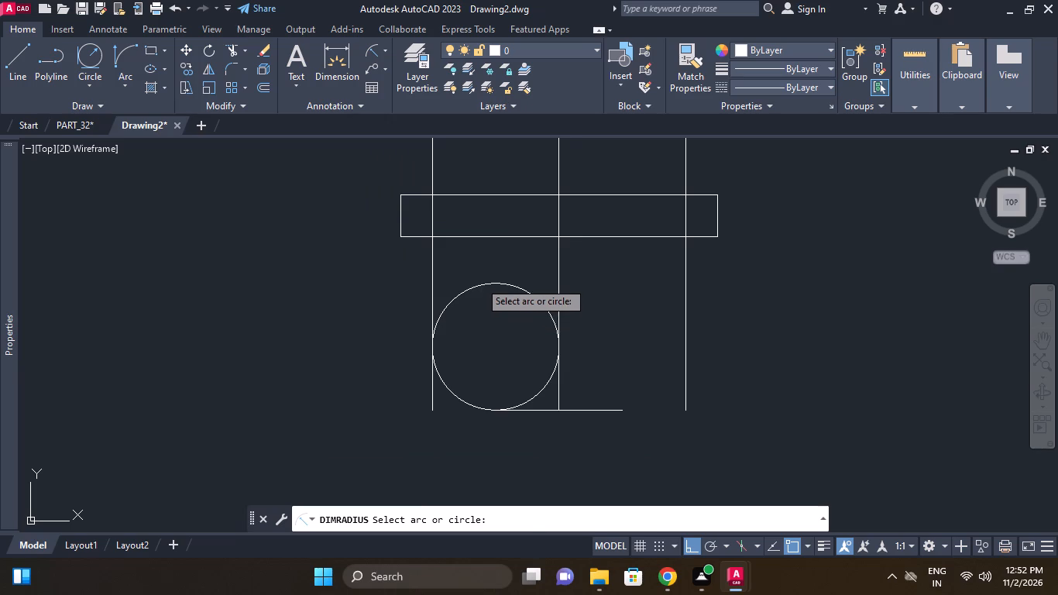
click(480, 283)
scroll(411, 219, down, 2)
right_click(383, 232)
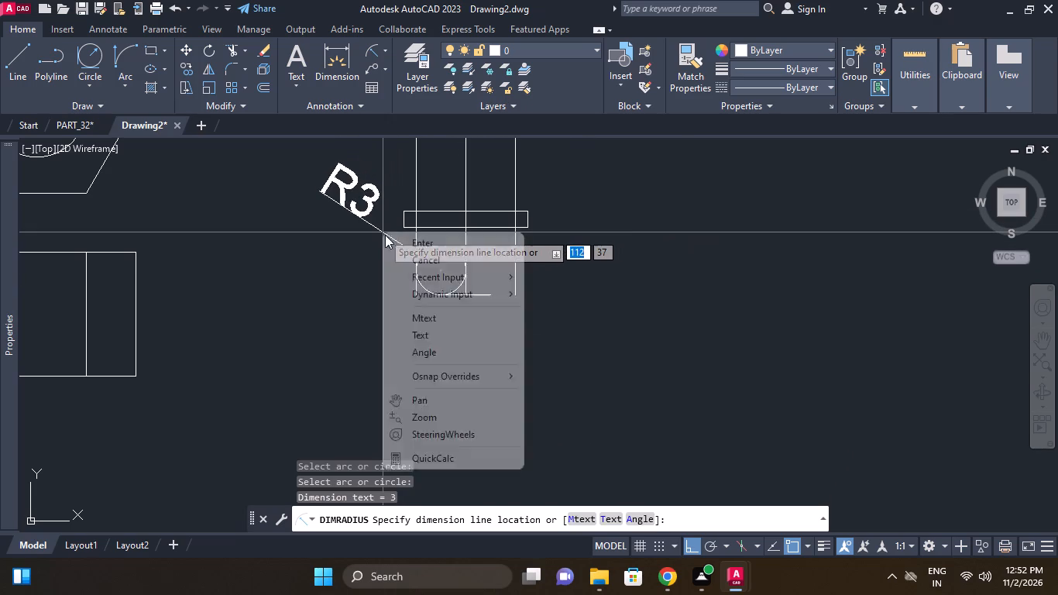
click(421, 254)
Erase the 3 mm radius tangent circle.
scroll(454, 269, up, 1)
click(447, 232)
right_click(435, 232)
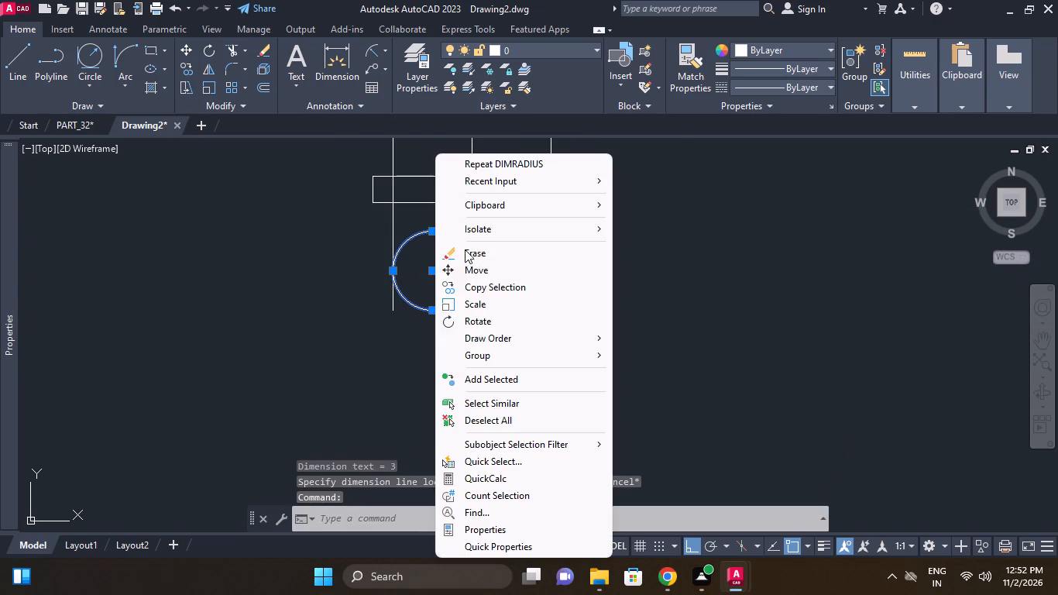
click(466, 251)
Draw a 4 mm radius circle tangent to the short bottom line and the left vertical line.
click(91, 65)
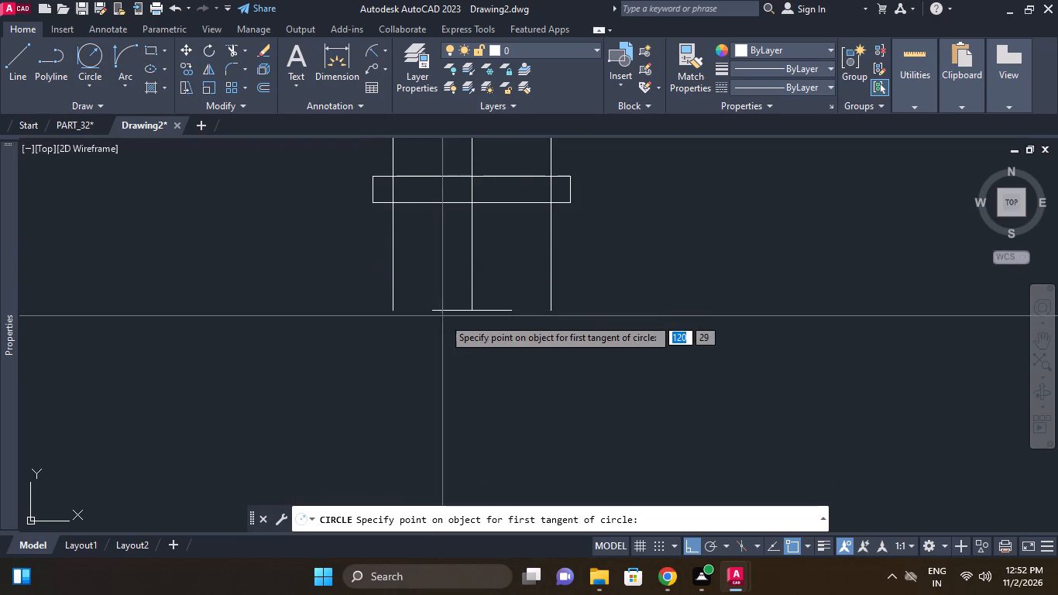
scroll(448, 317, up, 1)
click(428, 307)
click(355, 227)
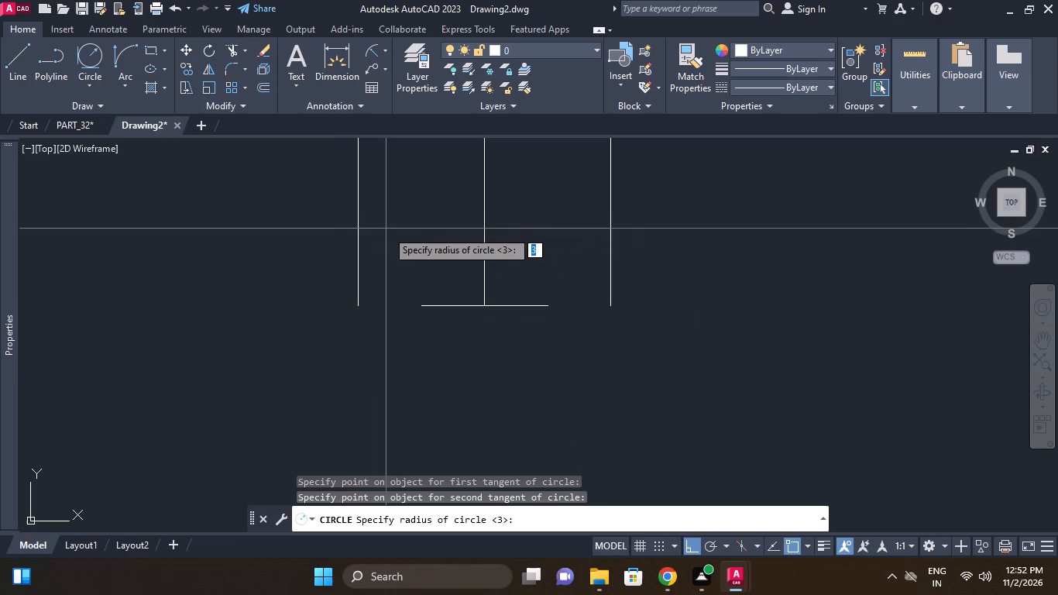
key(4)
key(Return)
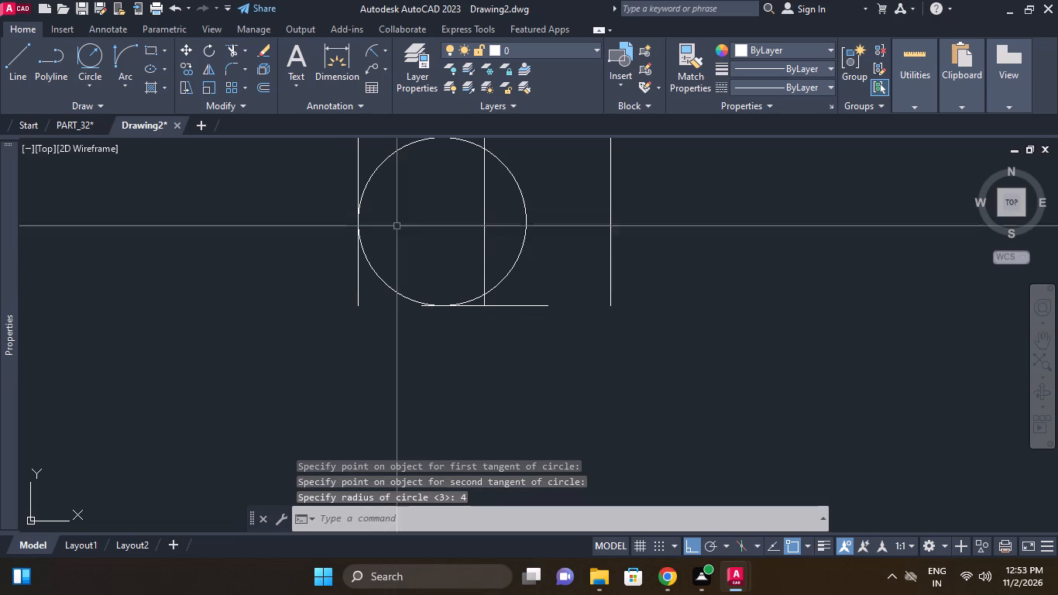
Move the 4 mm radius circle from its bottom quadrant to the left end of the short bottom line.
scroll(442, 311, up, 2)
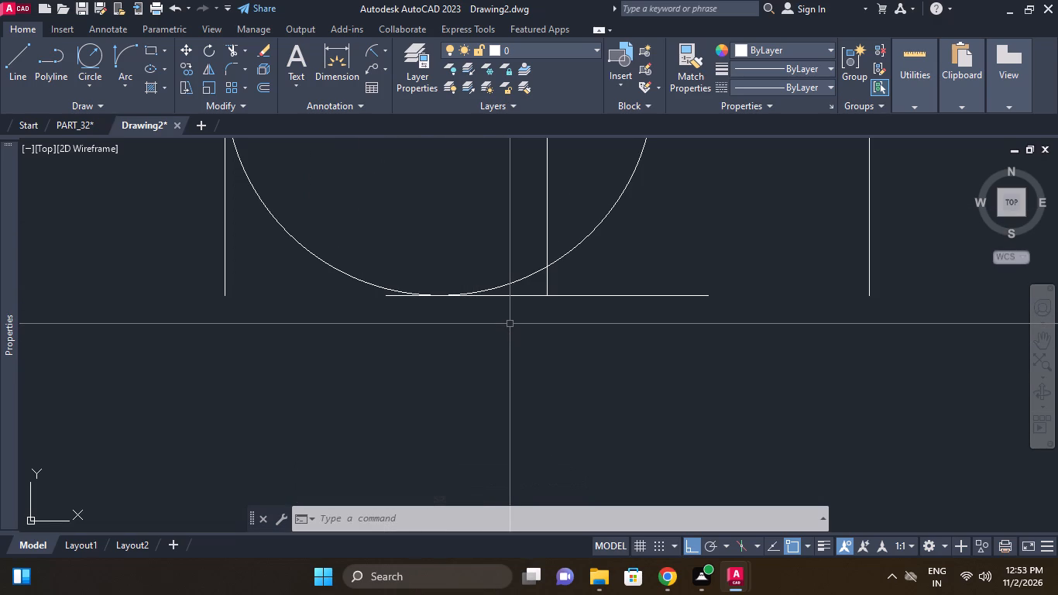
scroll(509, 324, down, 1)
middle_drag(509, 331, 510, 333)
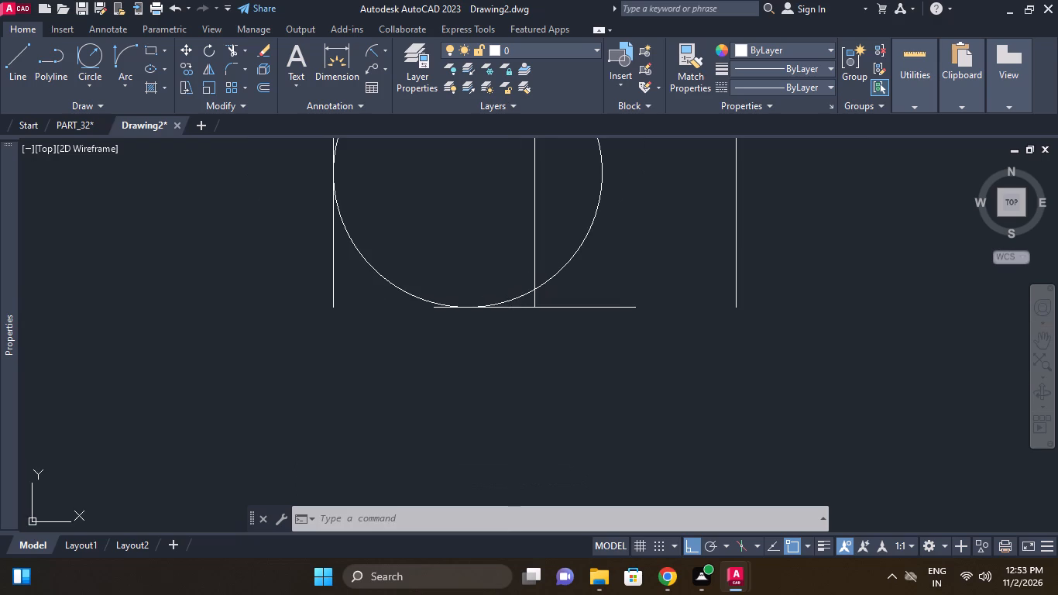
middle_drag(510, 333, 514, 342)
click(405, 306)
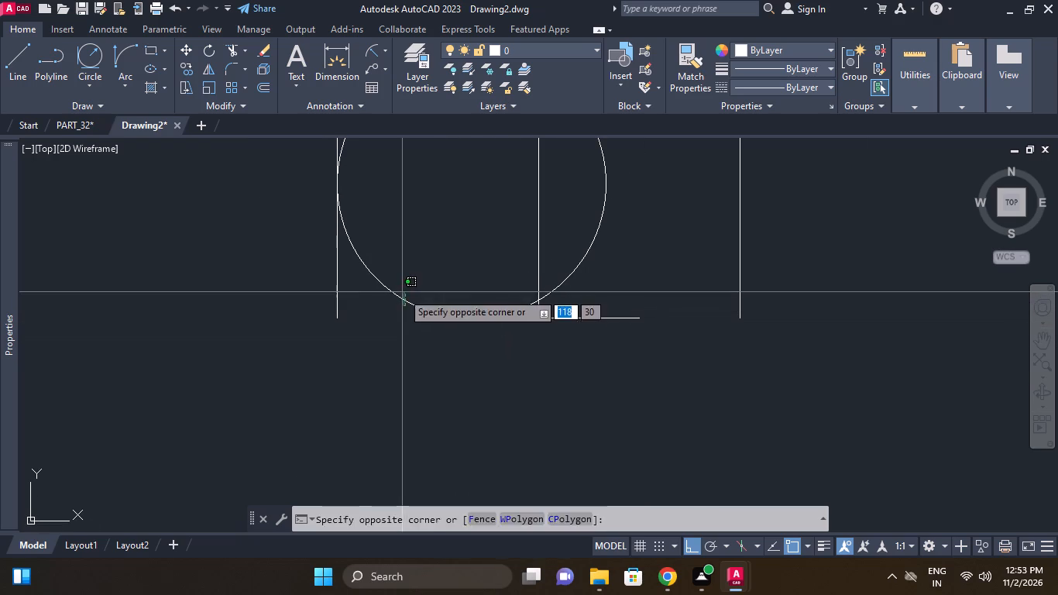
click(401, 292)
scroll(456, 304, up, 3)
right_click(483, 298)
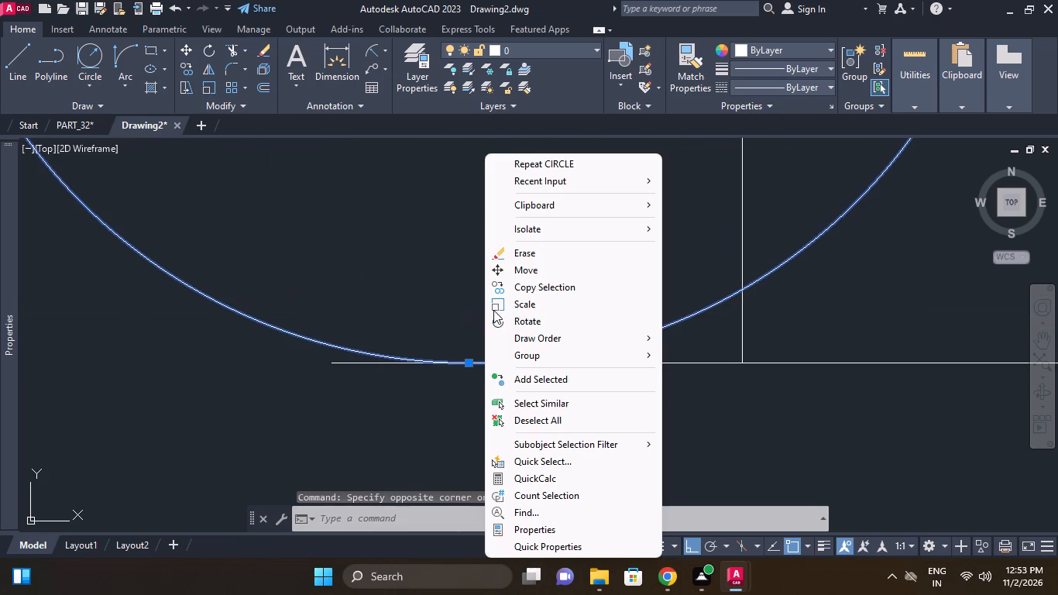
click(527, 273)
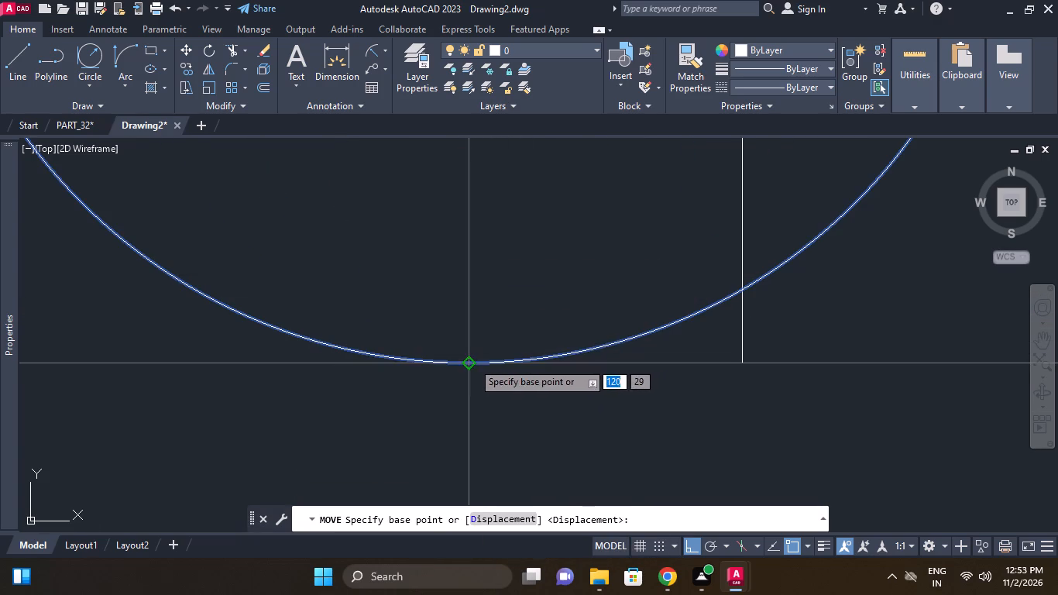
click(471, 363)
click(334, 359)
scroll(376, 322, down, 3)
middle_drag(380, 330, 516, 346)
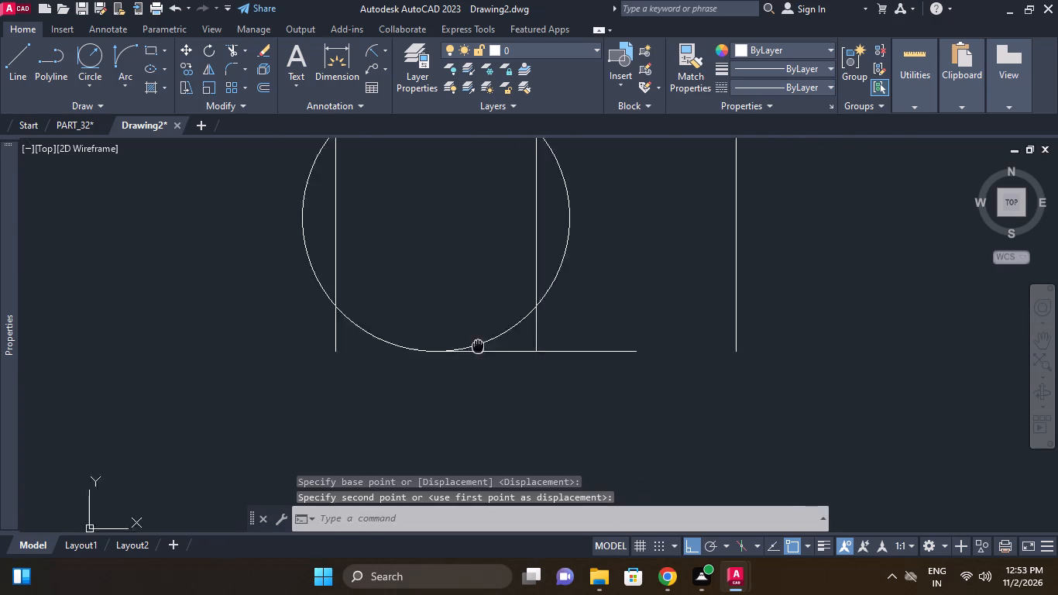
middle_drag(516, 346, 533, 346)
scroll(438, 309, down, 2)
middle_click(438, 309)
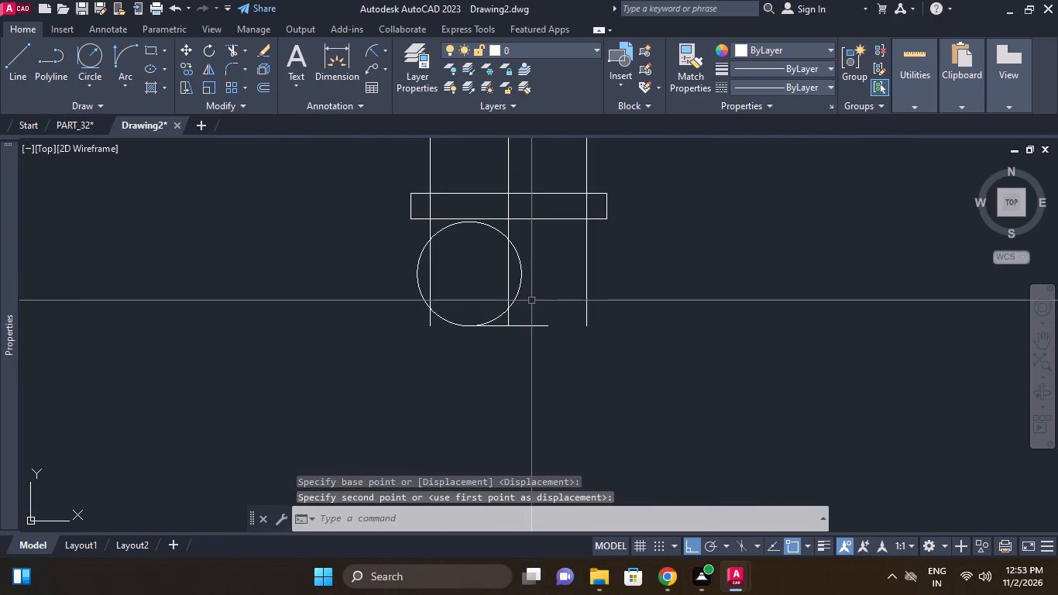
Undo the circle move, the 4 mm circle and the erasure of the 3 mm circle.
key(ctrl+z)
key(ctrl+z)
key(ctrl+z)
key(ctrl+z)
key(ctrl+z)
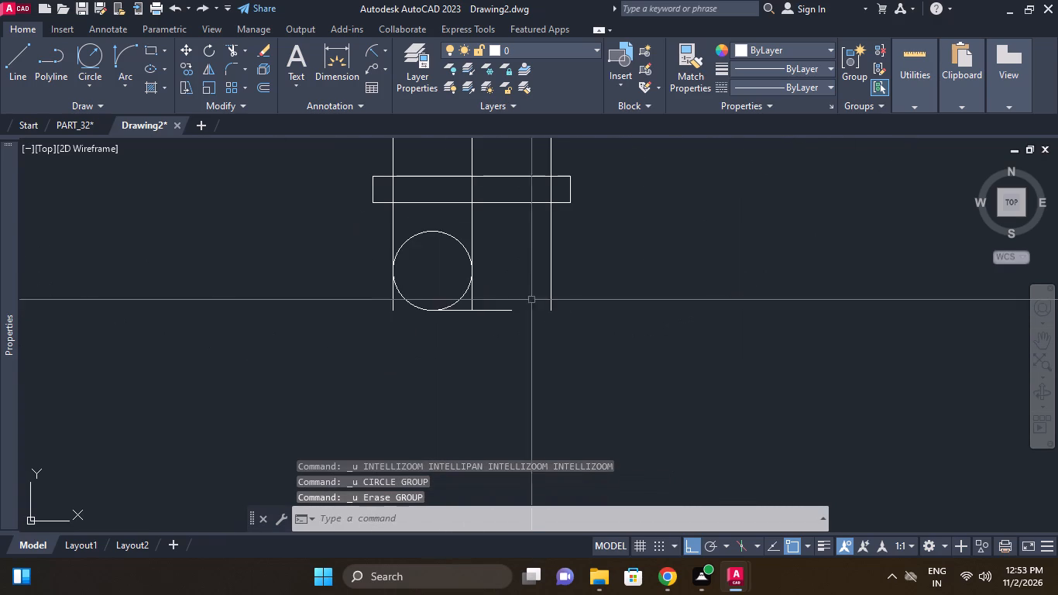
Trim the 3 mm circle to its lower-left arc and cut off the left vertical line's end below the tangent point.
scroll(440, 283, up, 1)
key(Escape)
middle_click(426, 286)
key(t)
key(r)
key(space)
key(space)
click(404, 209)
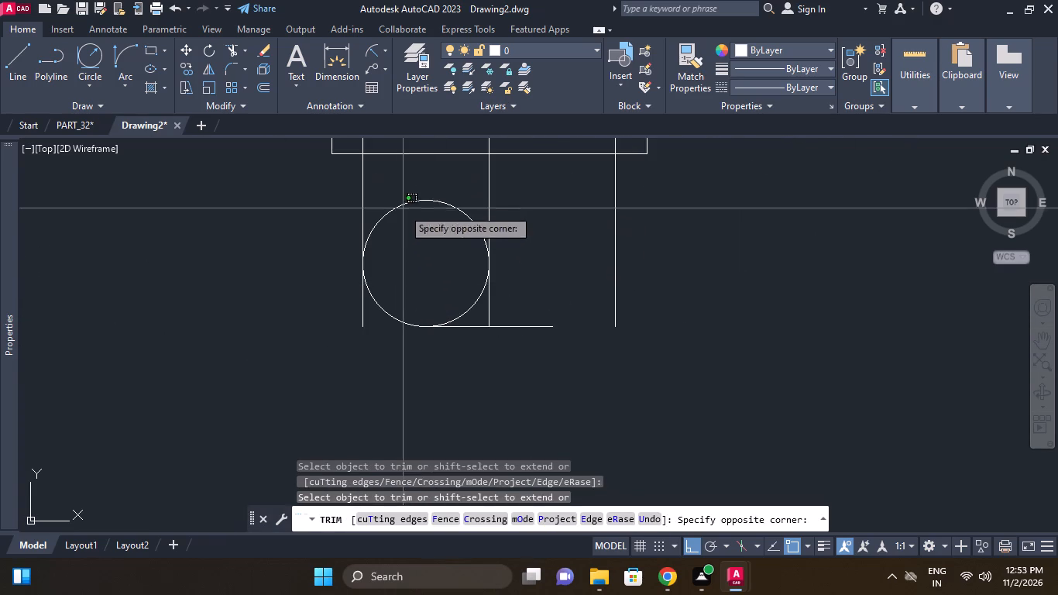
click(398, 201)
click(343, 304)
click(359, 312)
click(363, 308)
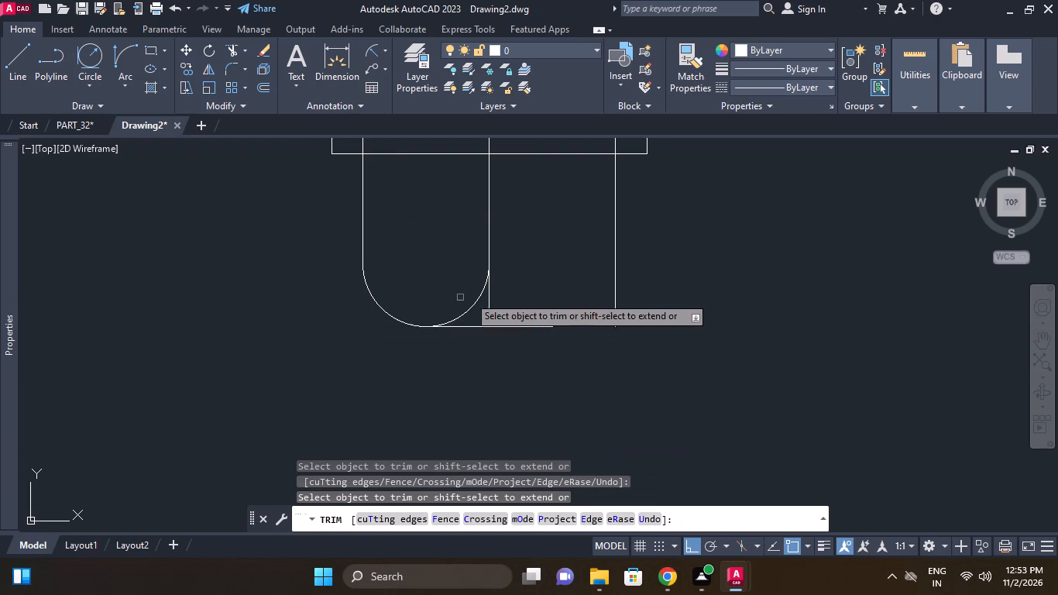
click(483, 294)
scroll(570, 284, down, 2)
key(Escape)
Draw a 3 mm radius circle tangent to the short bottom line and the right vertical line.
scroll(511, 281, up, 1)
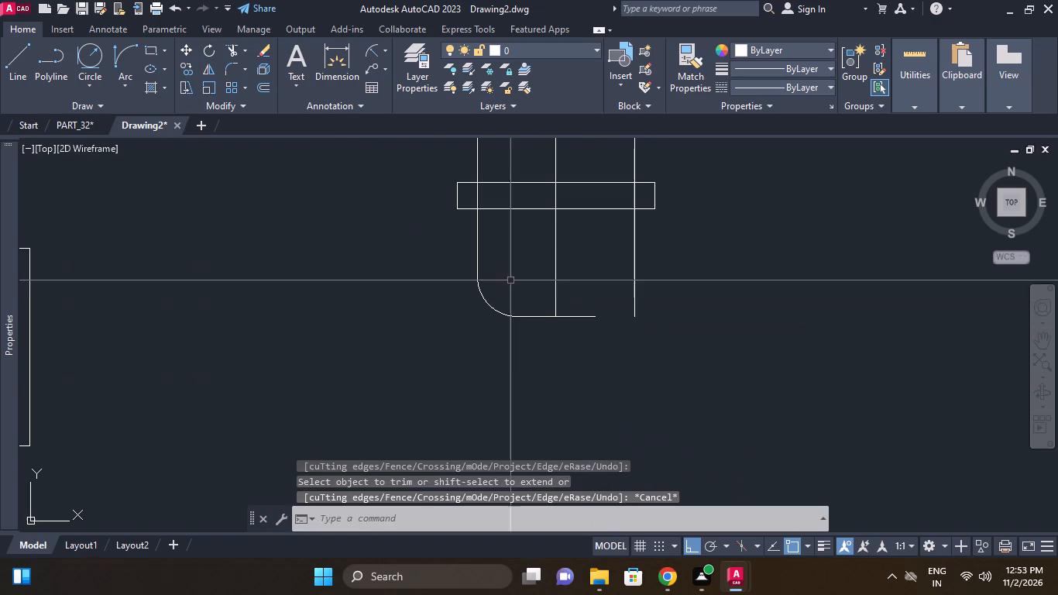
click(88, 57)
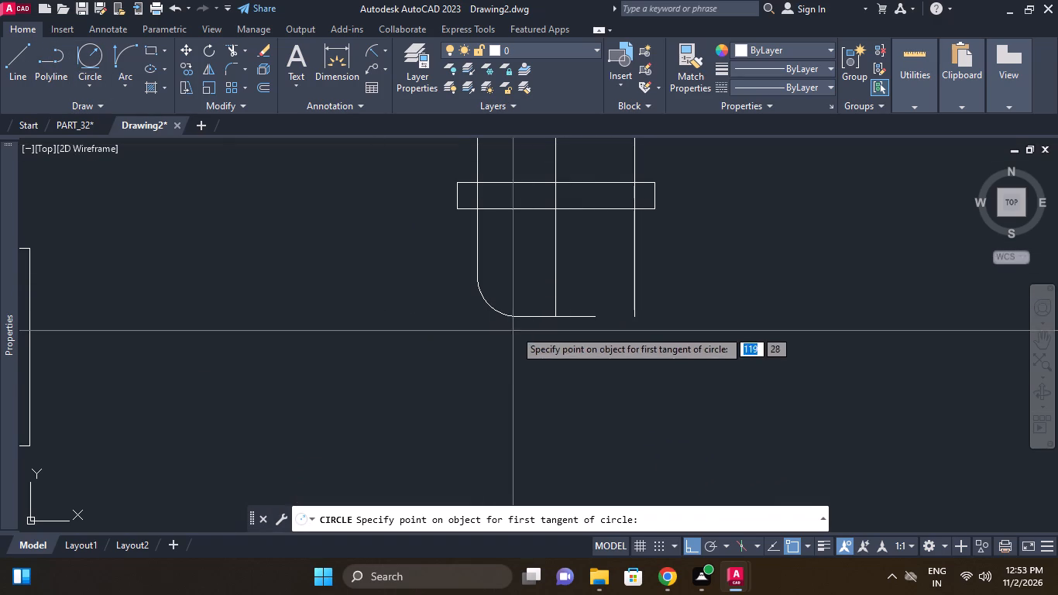
click(583, 316)
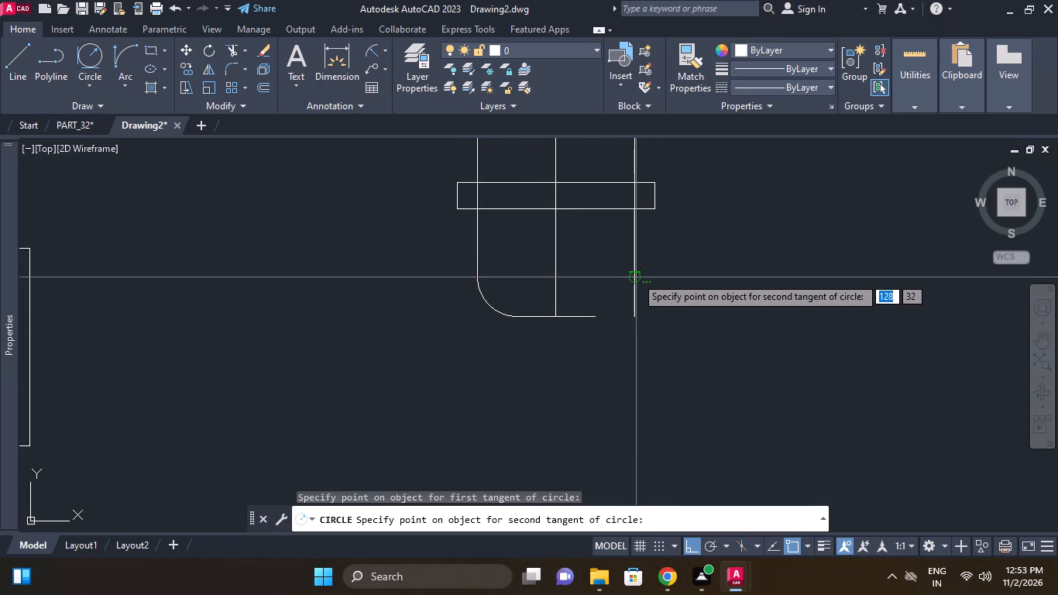
click(636, 277)
right_click(654, 291)
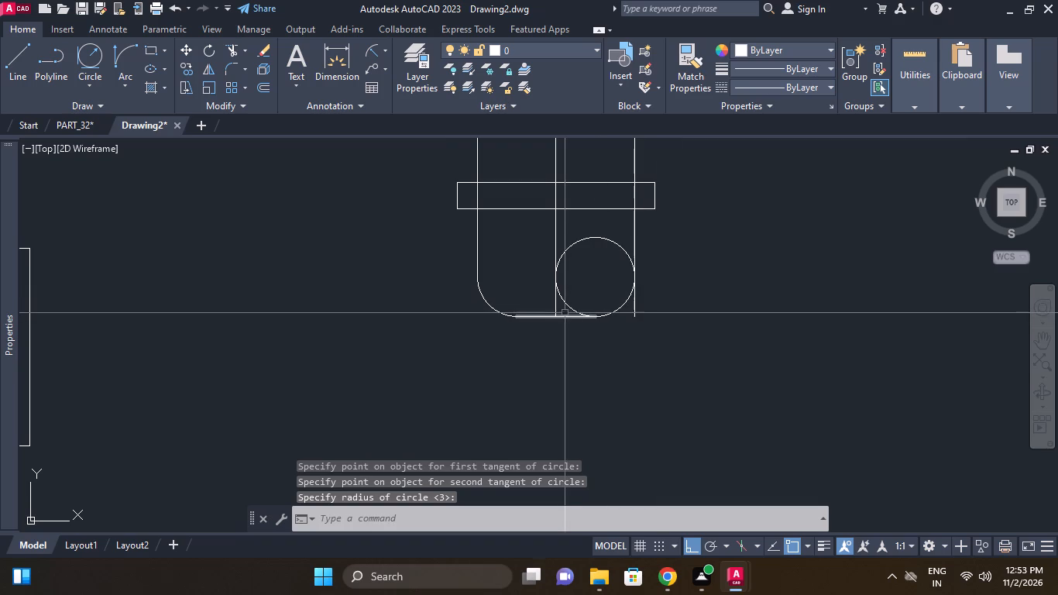
Trim the circle to its lower-right arc and cut off the right vertical line's end below the tangent point.
key(t)
text(r)
key(space)
key(space)
click(565, 303)
click(569, 251)
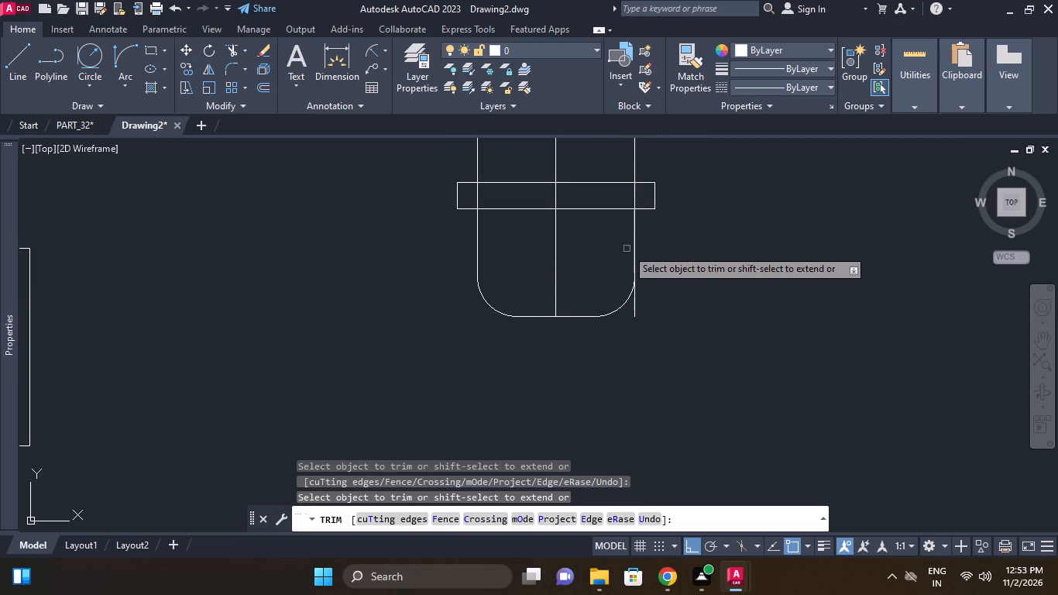
click(635, 306)
key(Escape)
Trim away the pin's left and right vertical lines above the lower collar's upper edge.
scroll(699, 286, down, 2)
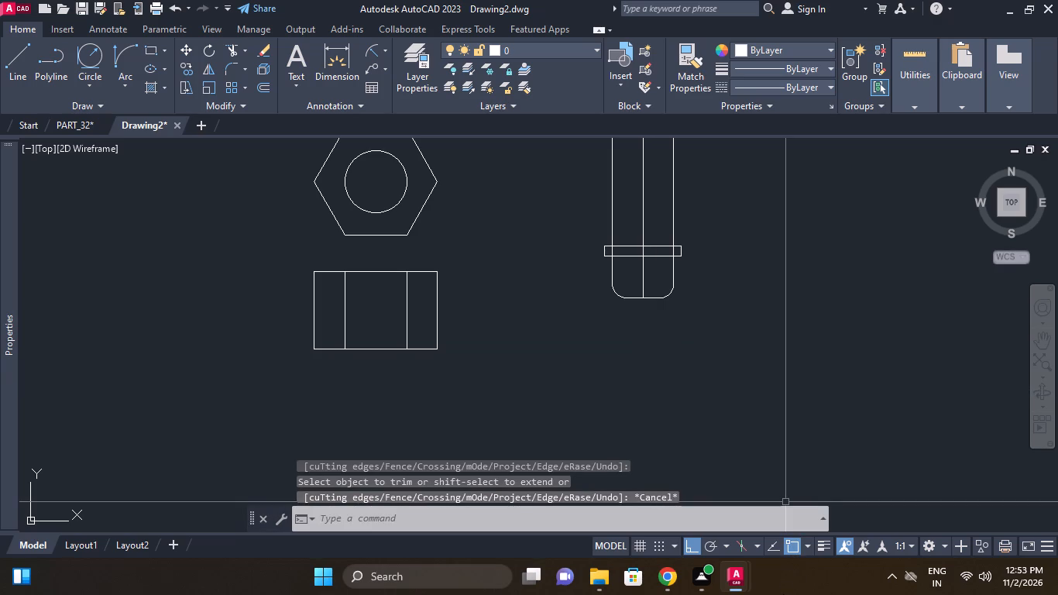
scroll(650, 285, up, 1)
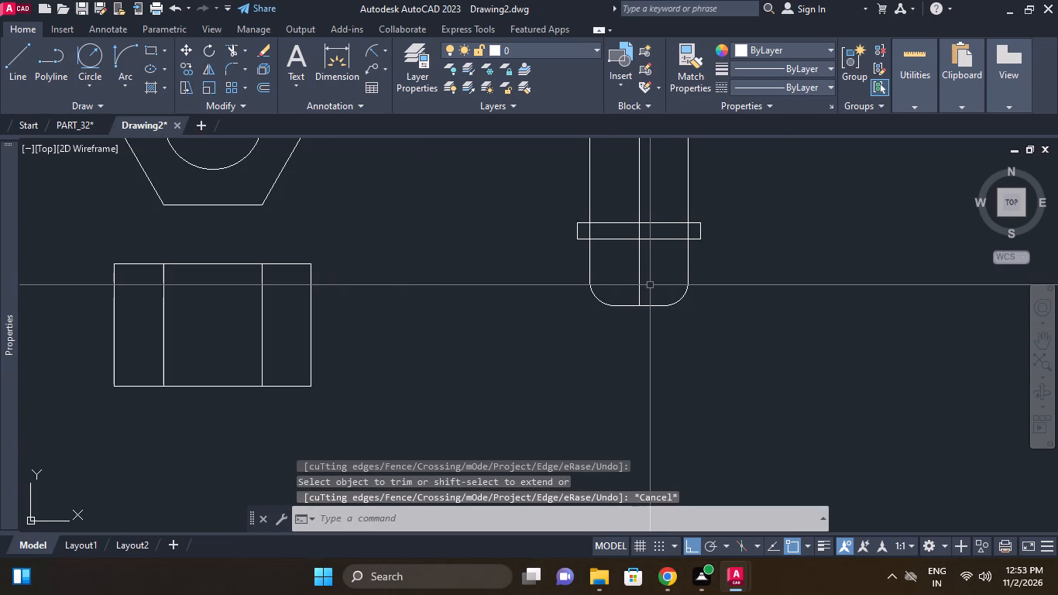
middle_click(650, 285)
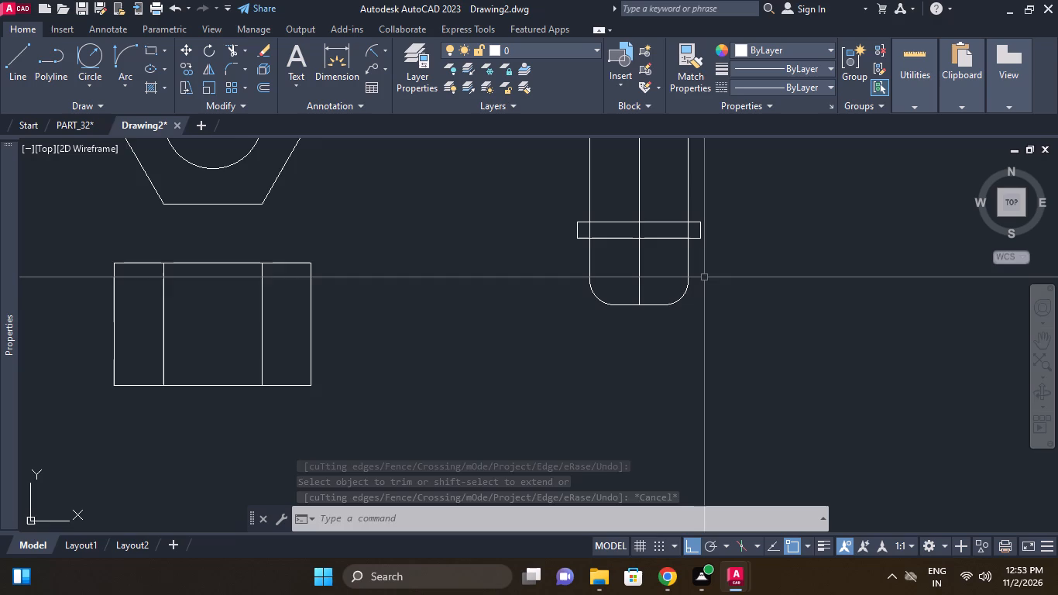
middle_drag(704, 277, 704, 287)
scroll(620, 259, up, 1)
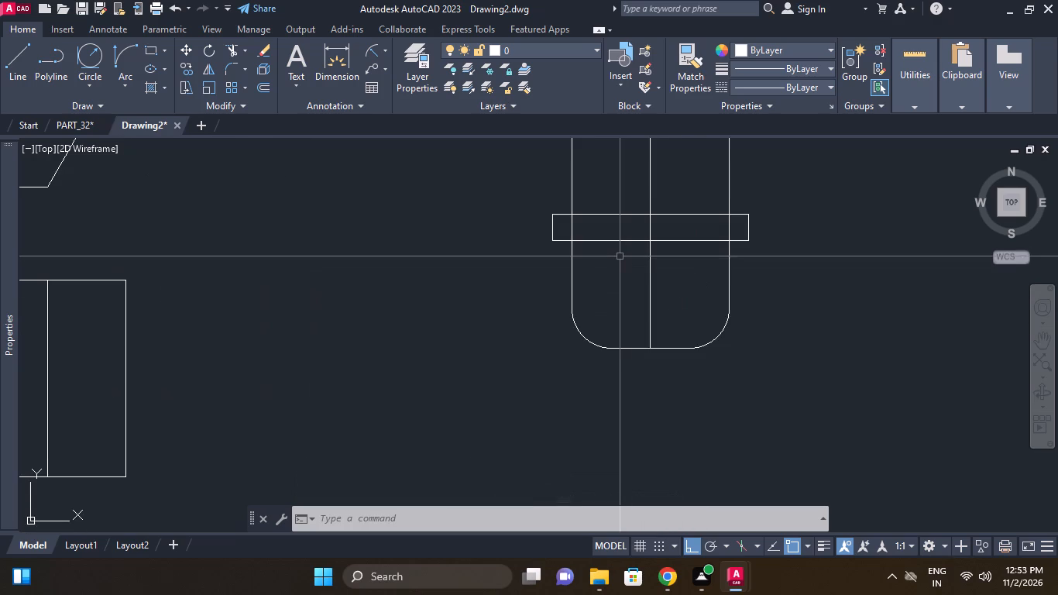
middle_click(620, 256)
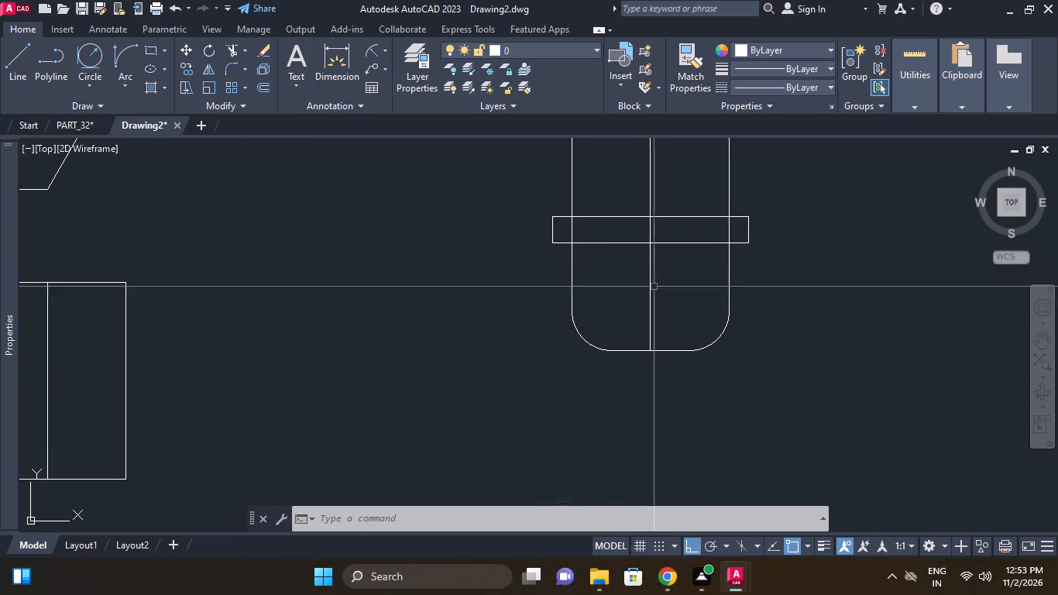
middle_drag(632, 213, 625, 270)
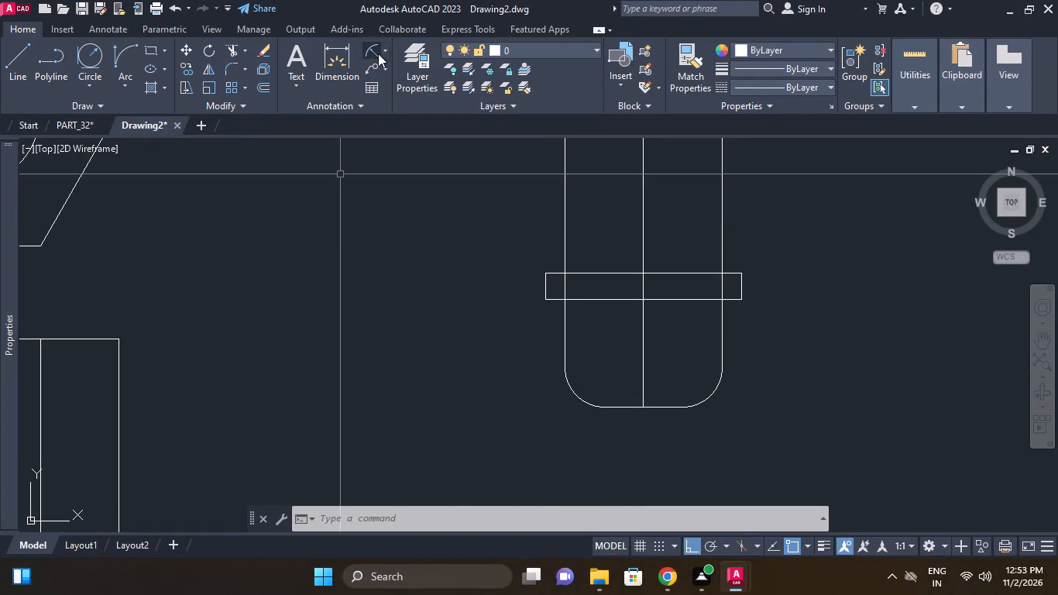
click(230, 48)
right_click(407, 280)
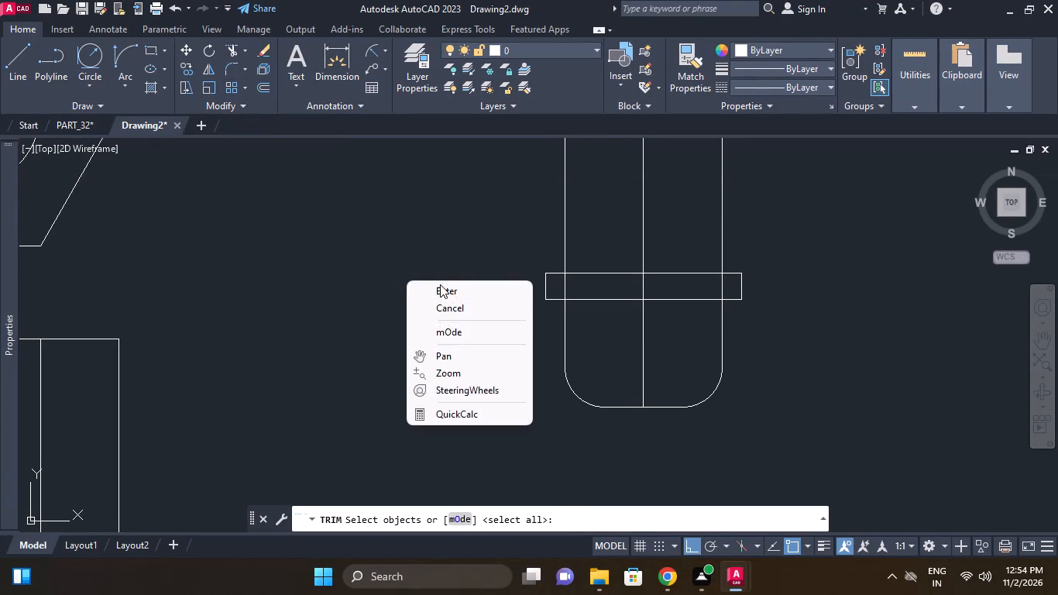
click(440, 284)
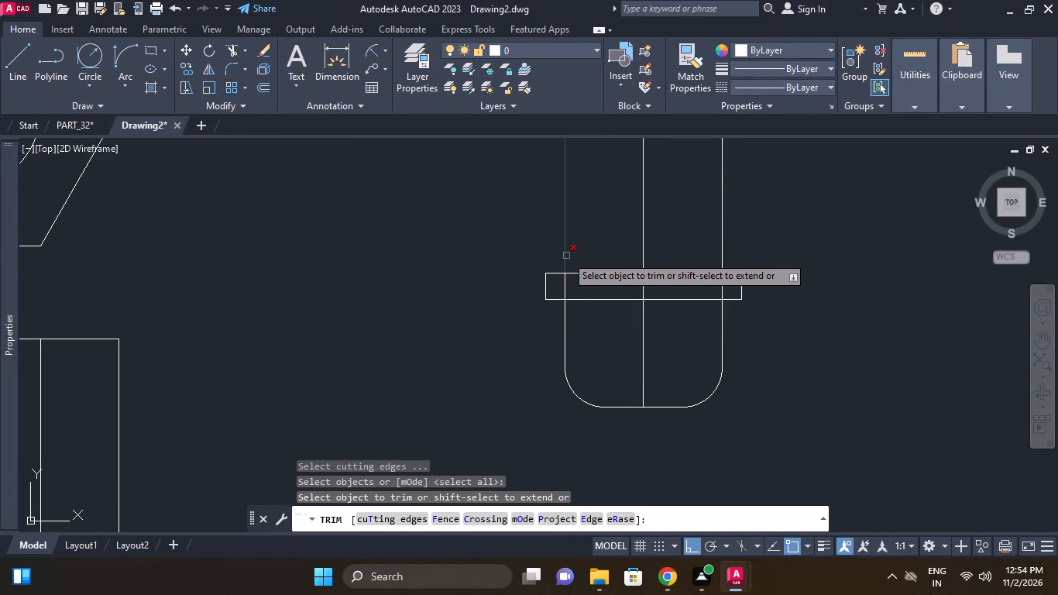
click(566, 256)
click(724, 242)
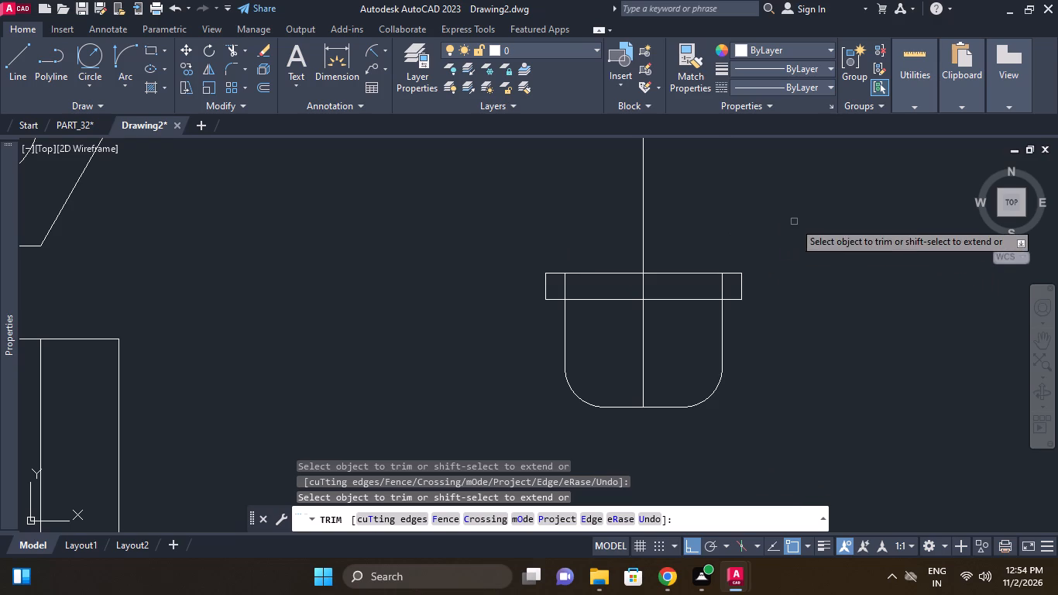
right_click(794, 222)
click(811, 227)
Draw a 6.85 mm vertical line upward from where the pin's left side meets the collar's upper edge.
click(4, 58)
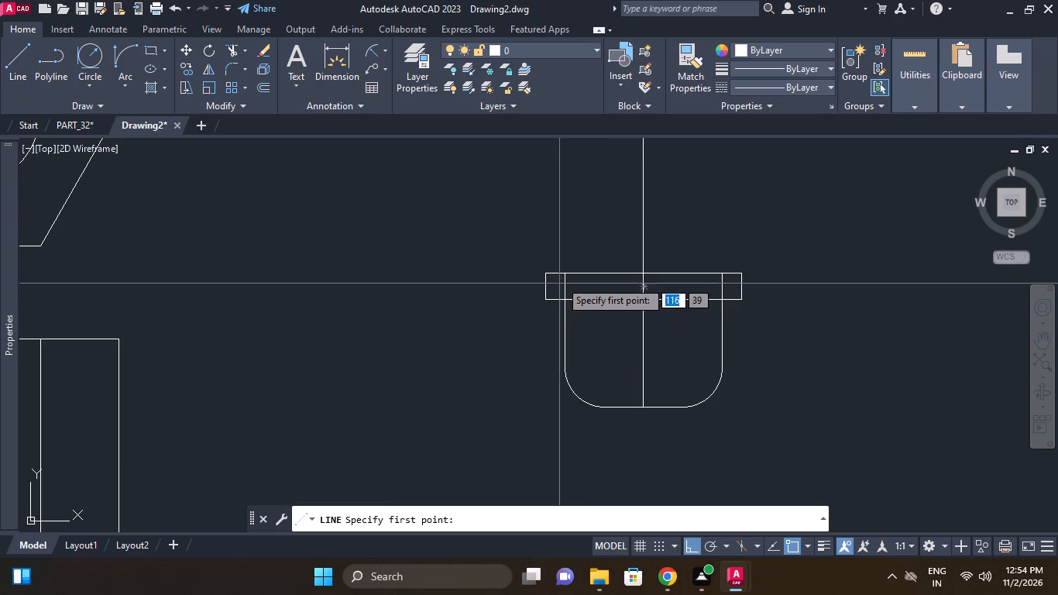
click(562, 273)
key(6)
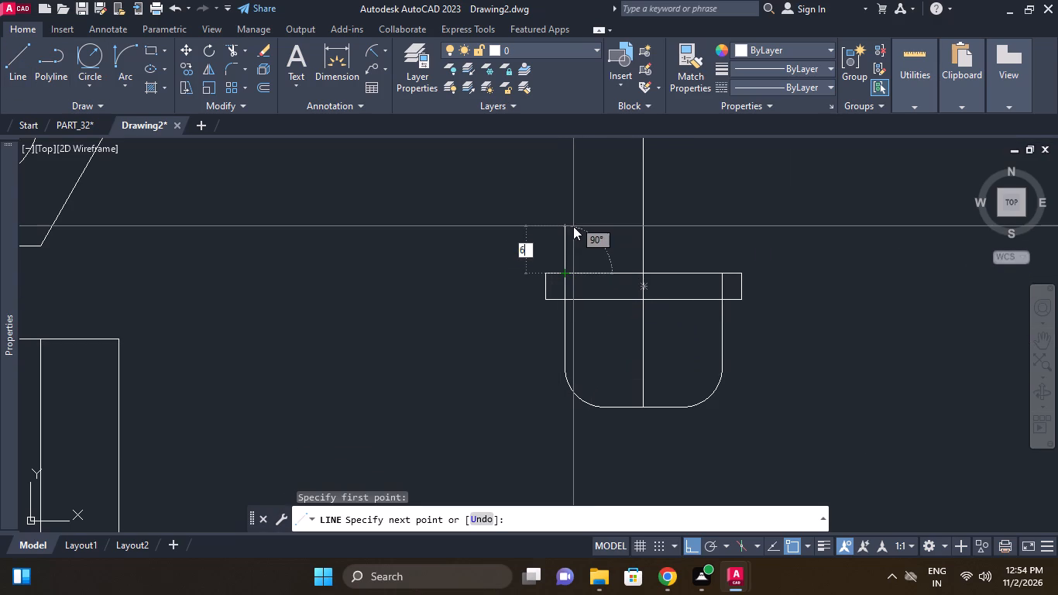
key(period)
text(85)
key(Return)
key(Return)
Draw a 6.85 mm vertical line upward from where the pin's right side meets the collar's upper edge.
key(Return)
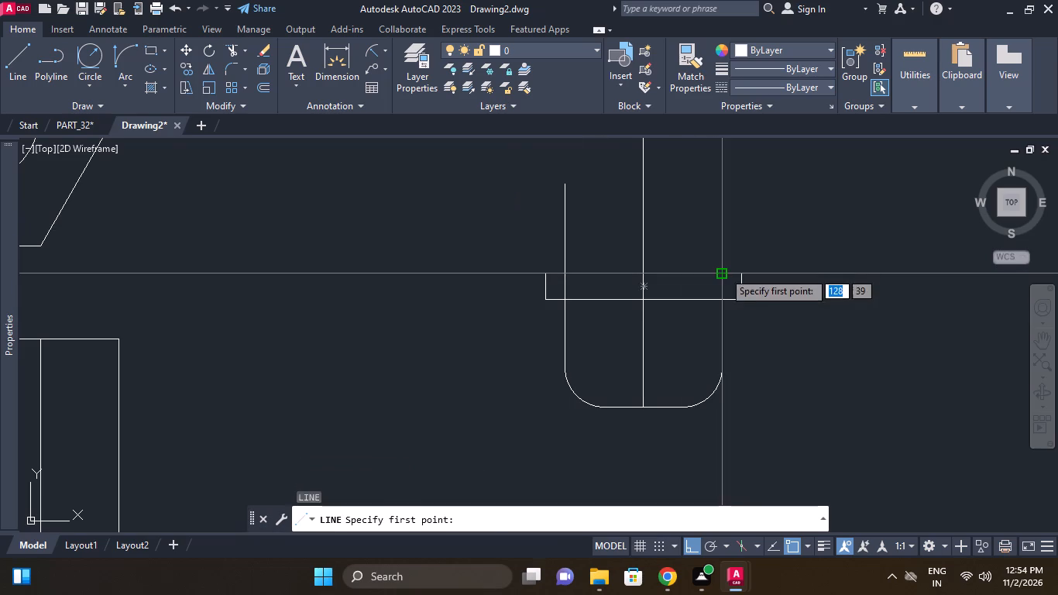
click(723, 270)
text(6.85)
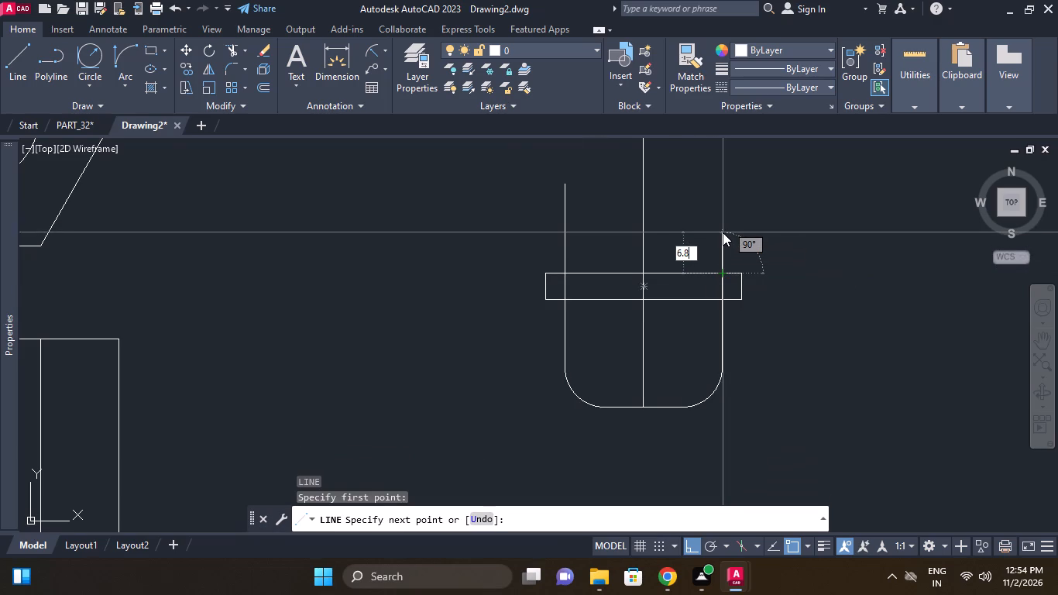
key(Return)
key(Return)
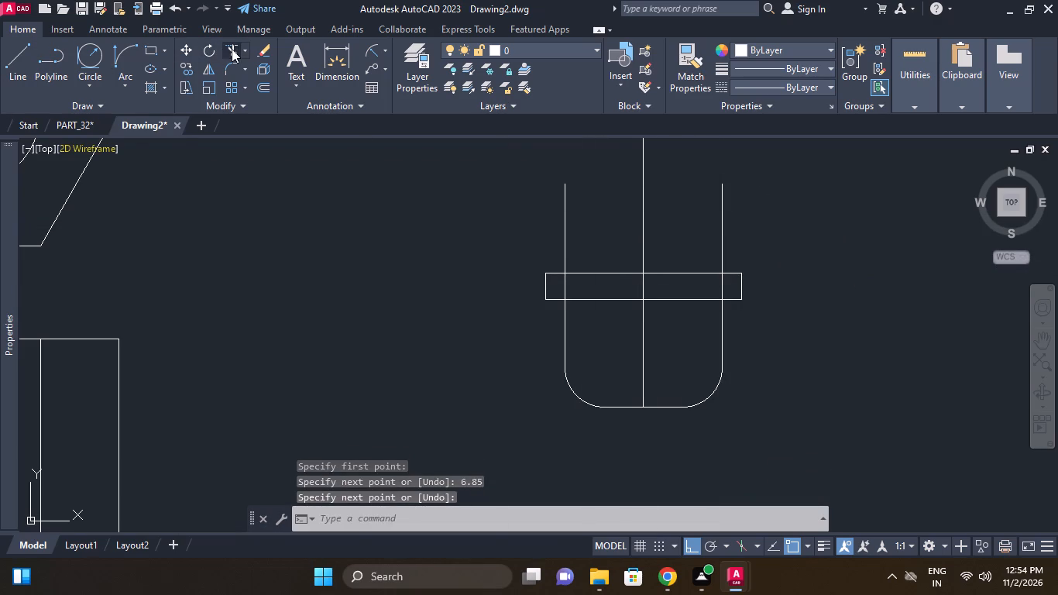
Trim away the segments of the pin's left and right side lines that lie inside the collar.
click(232, 49)
right_click(269, 249)
click(303, 249)
click(304, 256)
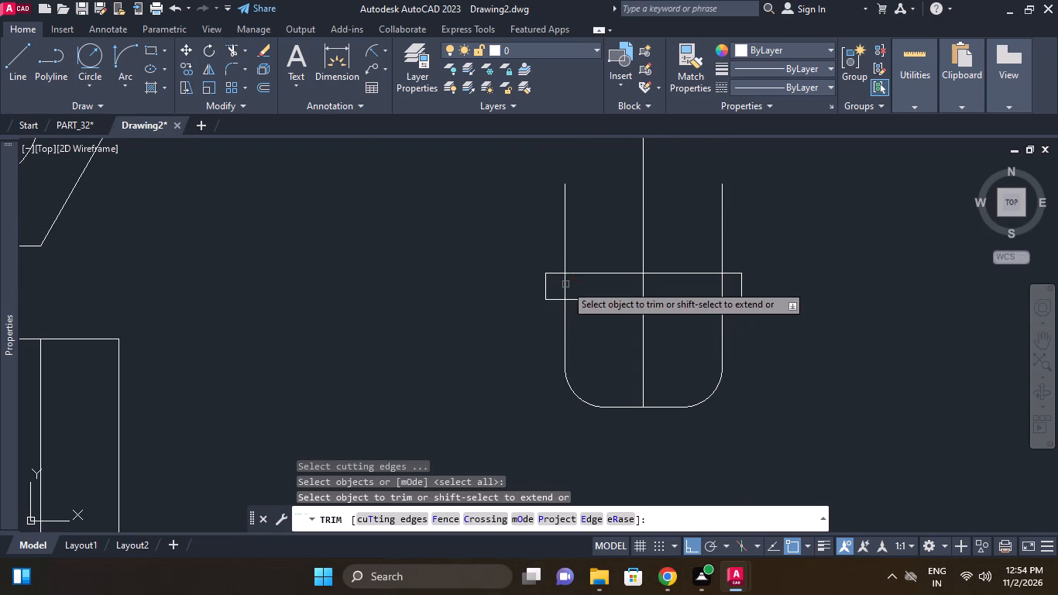
click(565, 284)
click(724, 284)
right_click(824, 241)
click(839, 249)
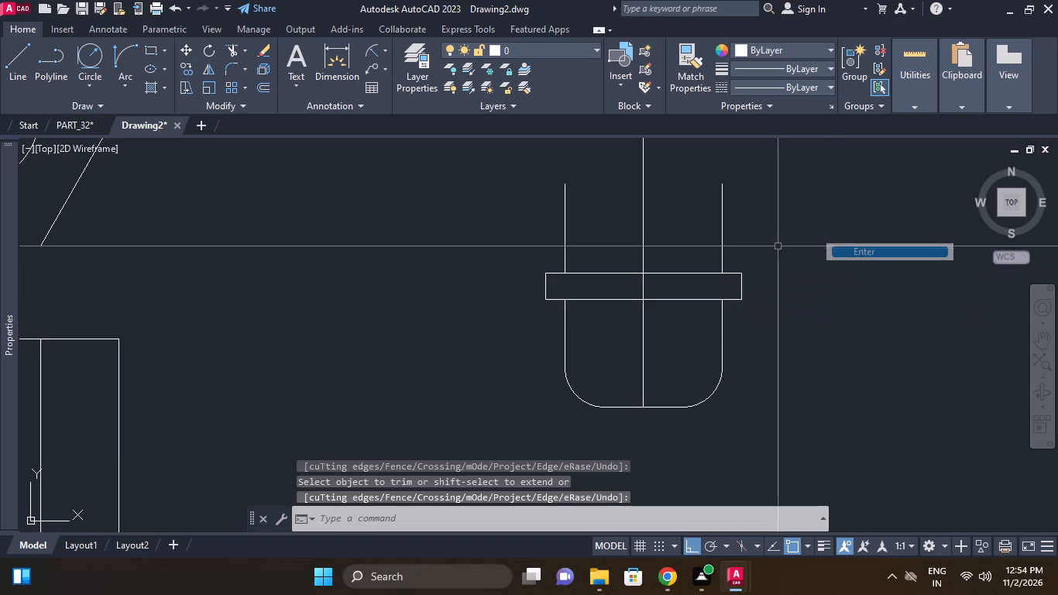
Measure the horizontal distance between the pin's two vertical side lines above the collar.
middle_drag(775, 249, 771, 306)
scroll(774, 258, down, 1)
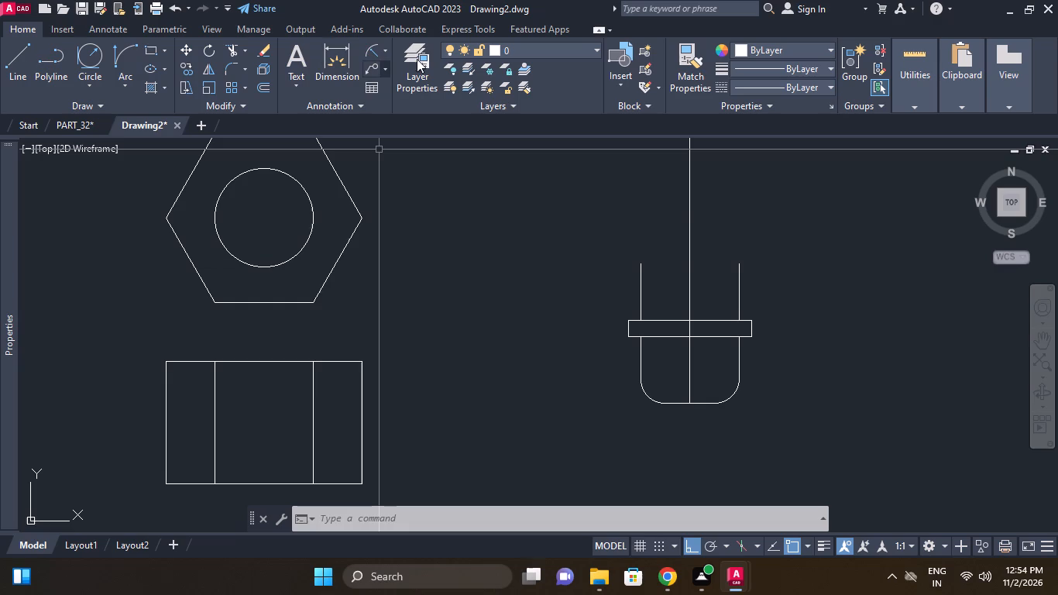
click(387, 46)
click(388, 72)
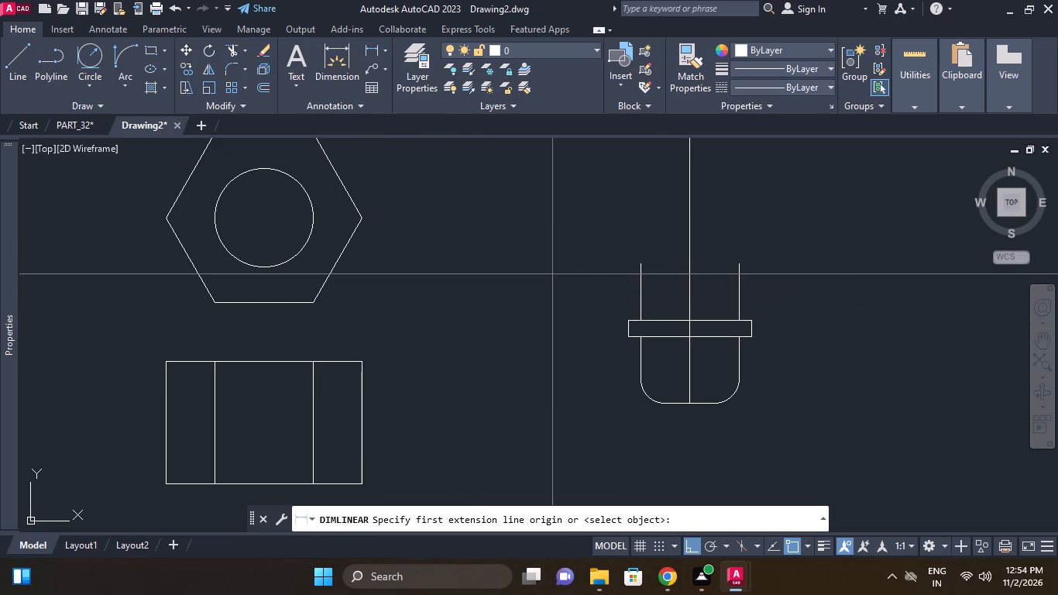
click(643, 285)
click(744, 291)
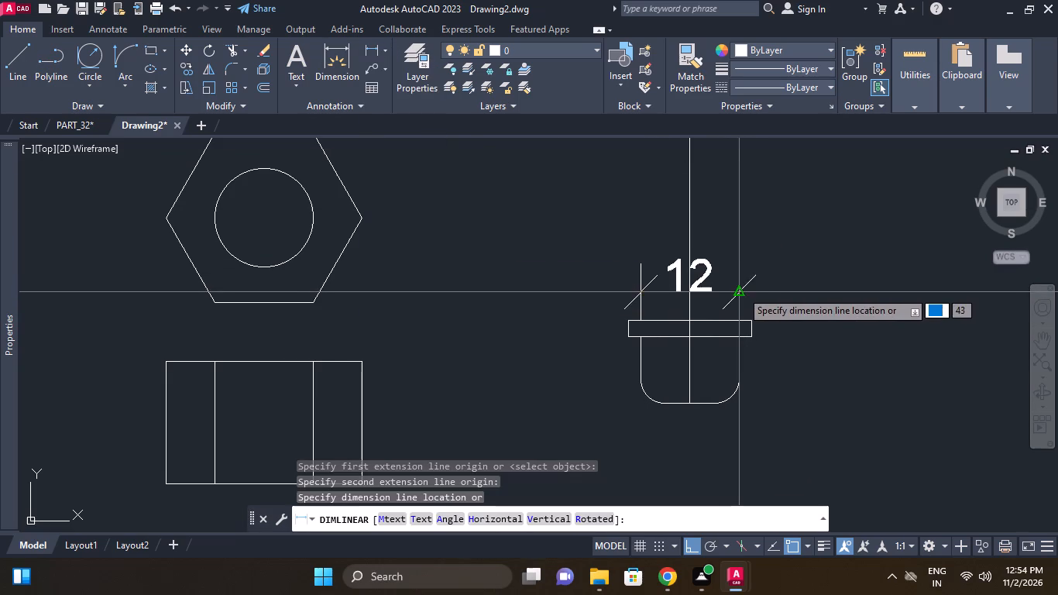
right_click(738, 261)
click(772, 285)
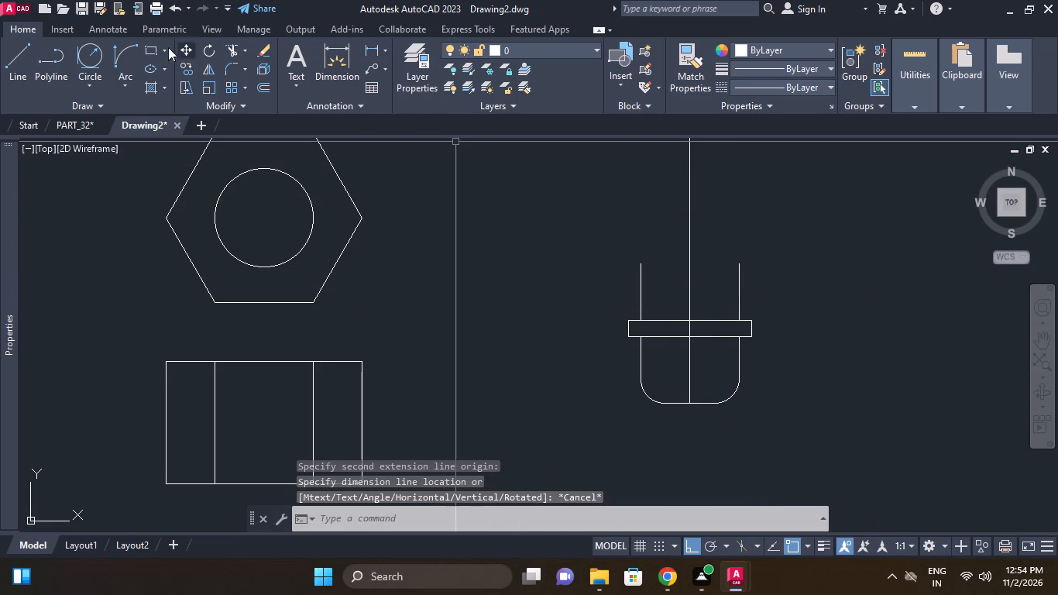
Draw a horizontal line joining the upper ends of the two vertical lines above the collar.
click(19, 52)
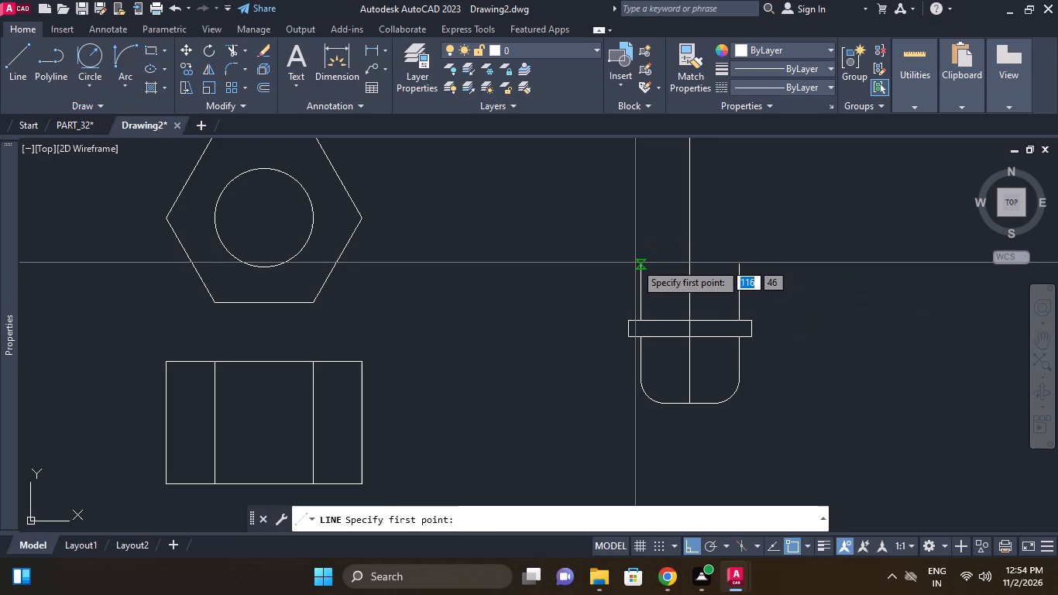
click(635, 263)
click(741, 263)
right_click(740, 260)
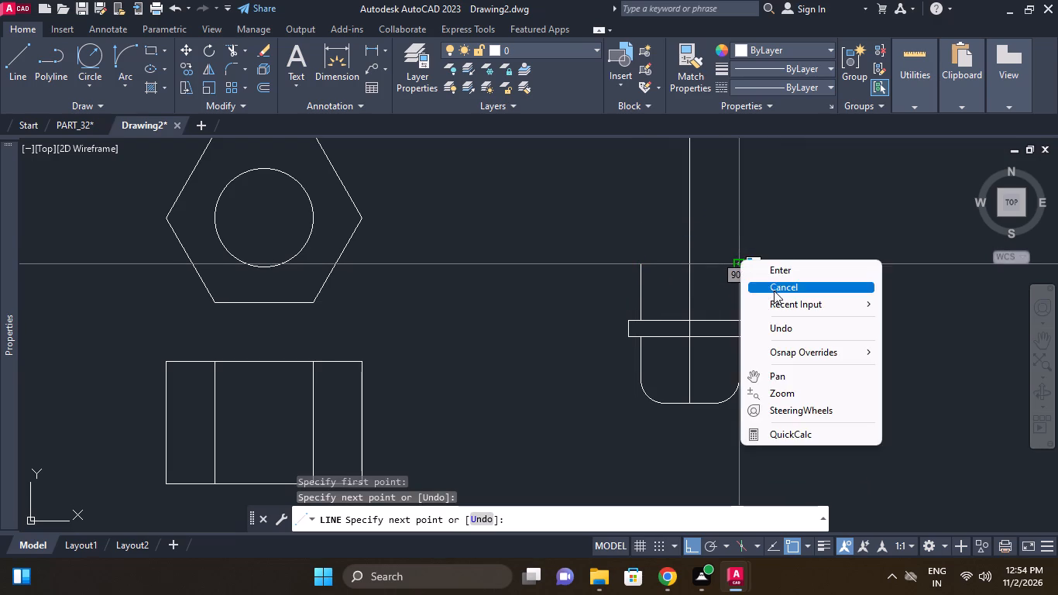
click(774, 291)
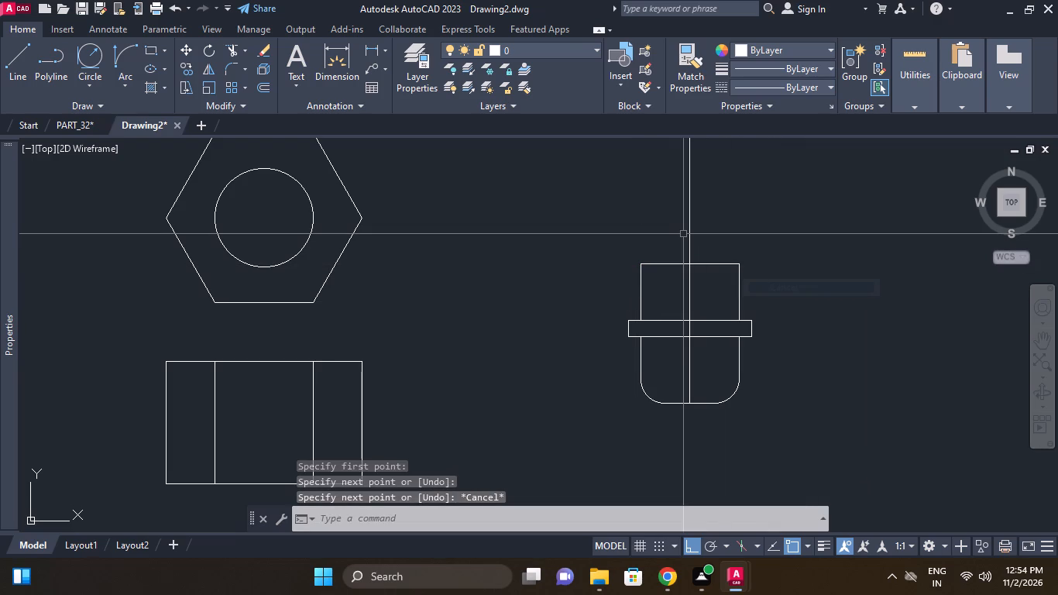
middle_click(683, 234)
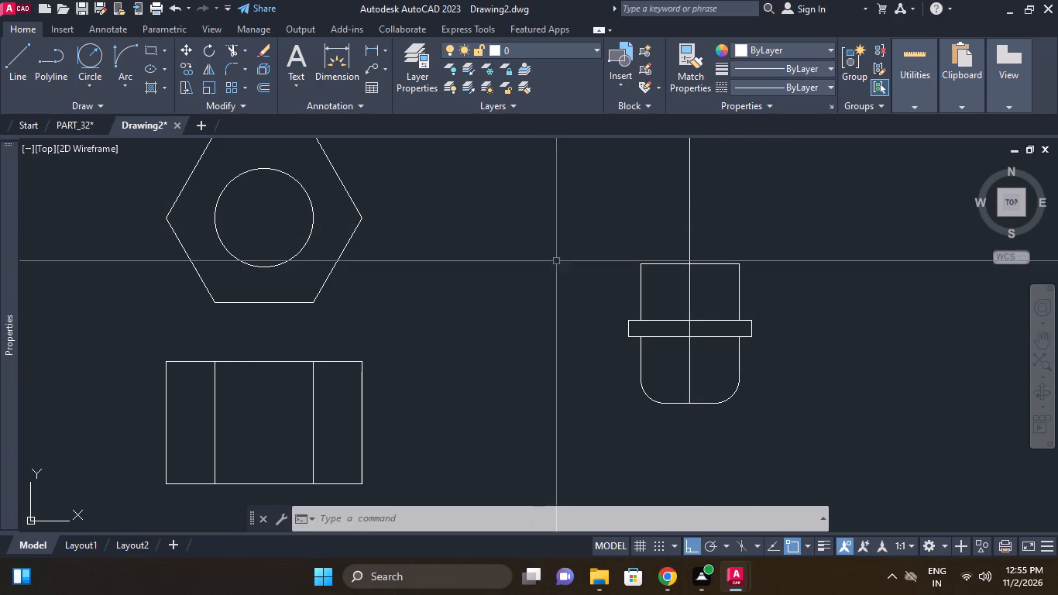
Offset the pin's vertical centre line by 11/2 mm to both sides.
click(256, 87)
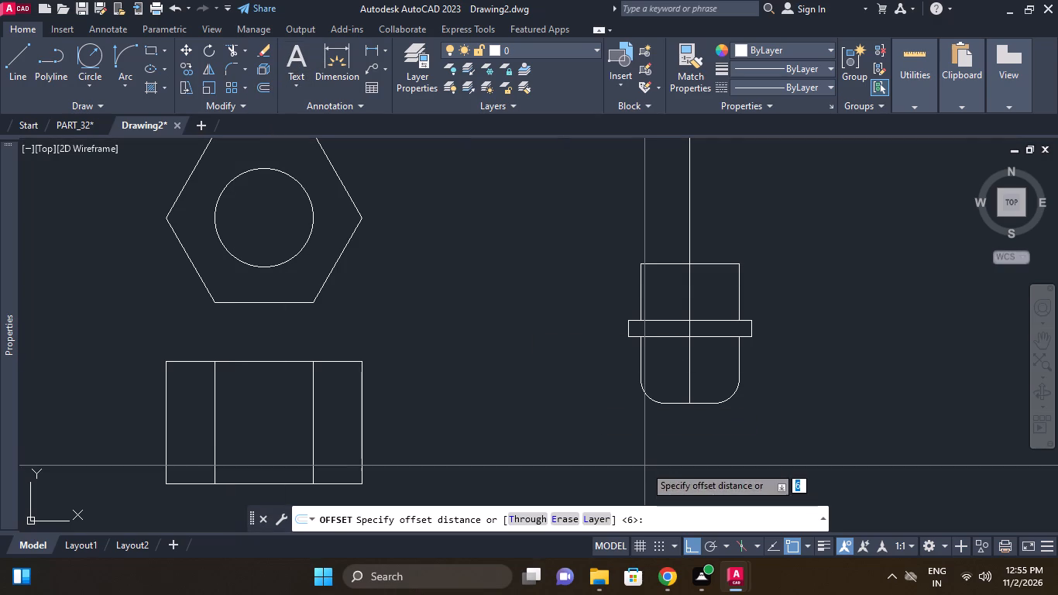
text(11/2)
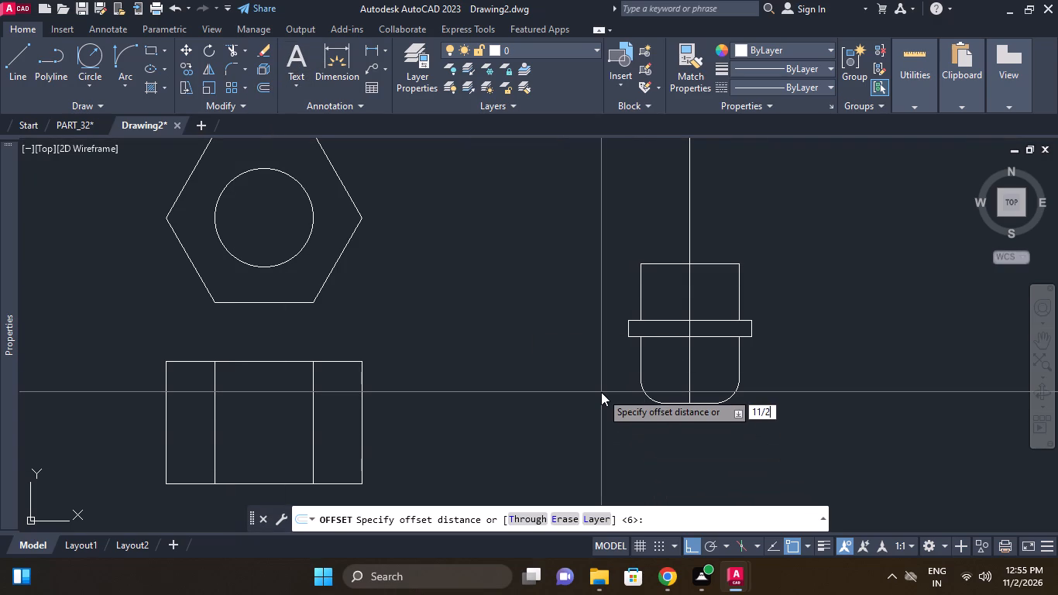
key(Return)
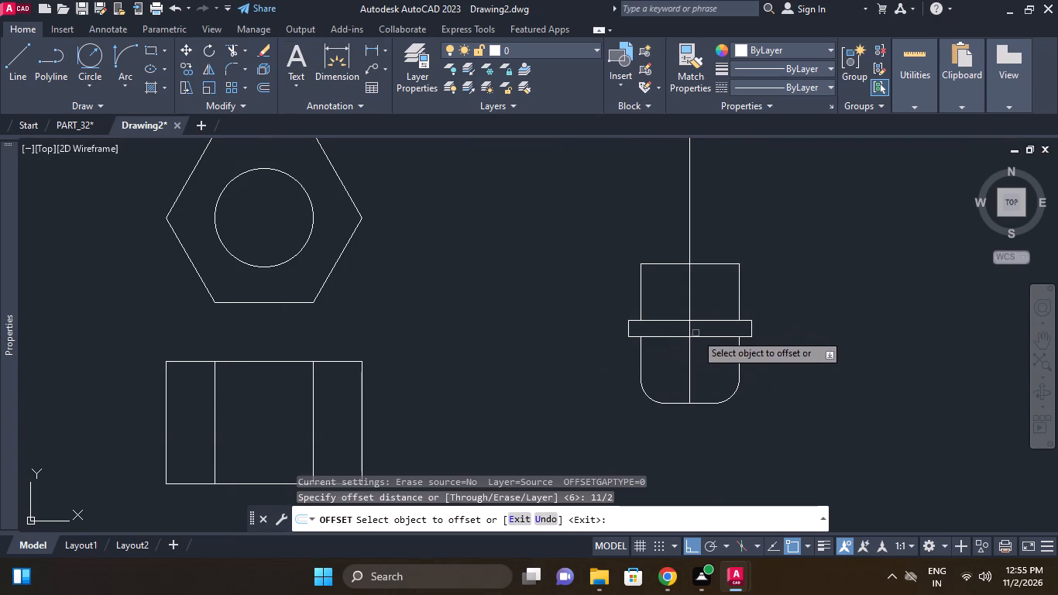
click(690, 249)
click(675, 232)
click(690, 239)
click(747, 222)
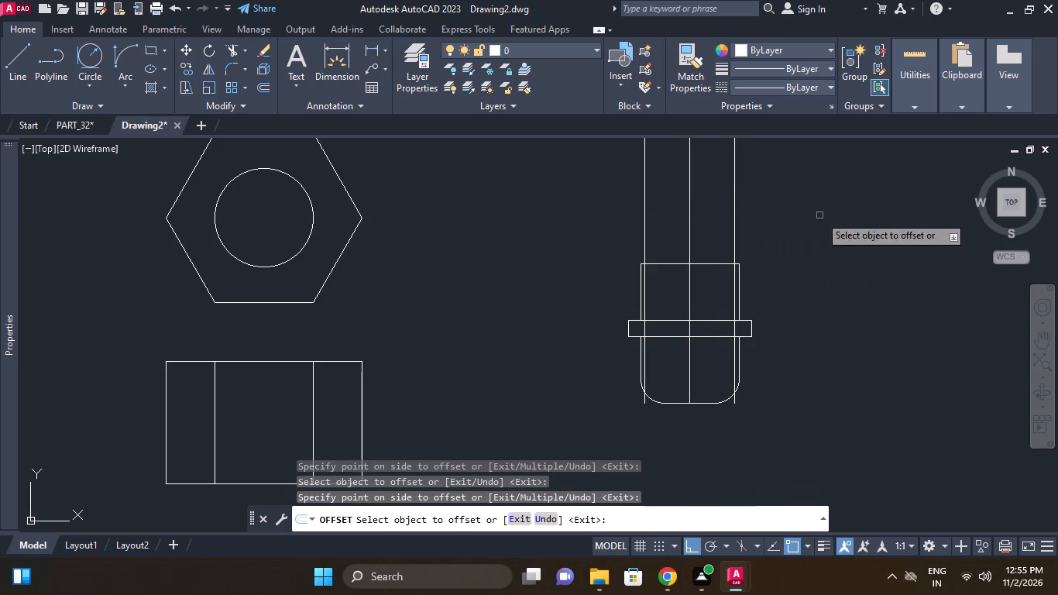
right_click(819, 215)
click(841, 218)
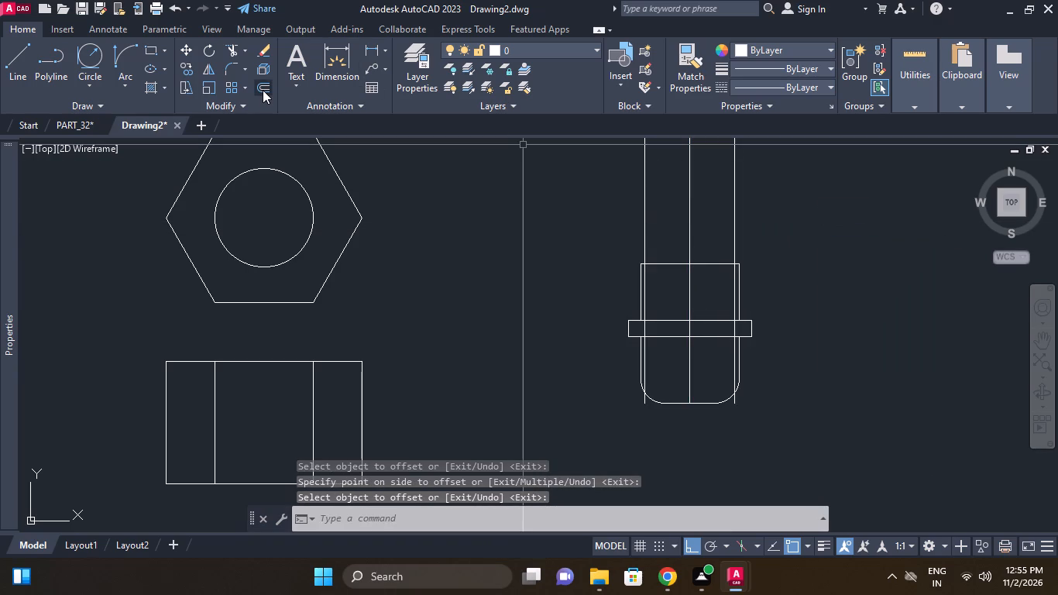
Offset the horizontal top edge of the section above the collar upward by 18 mm.
click(263, 90)
text(18)
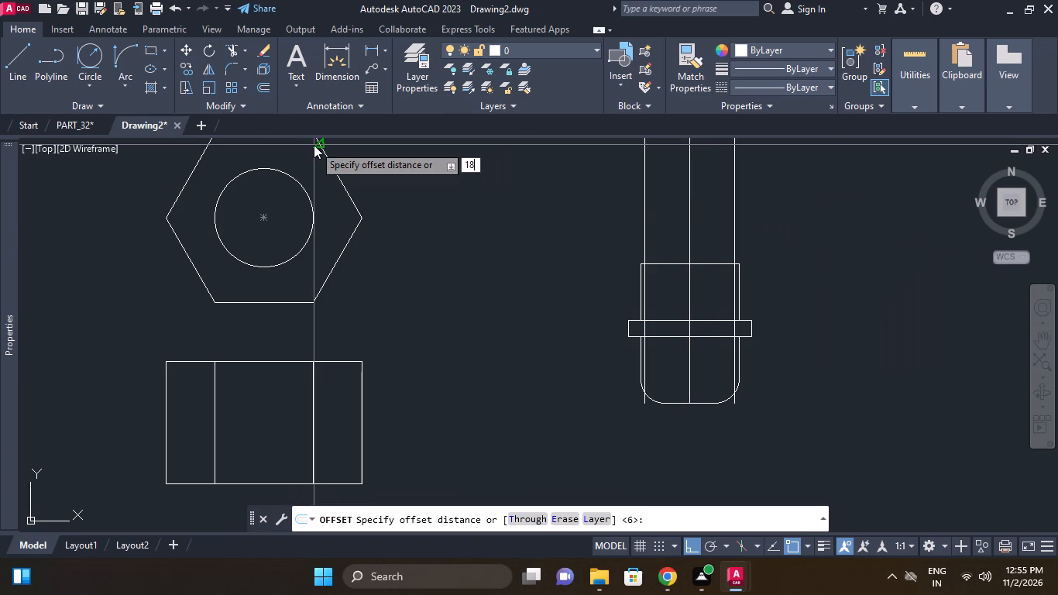
key(Return)
click(670, 262)
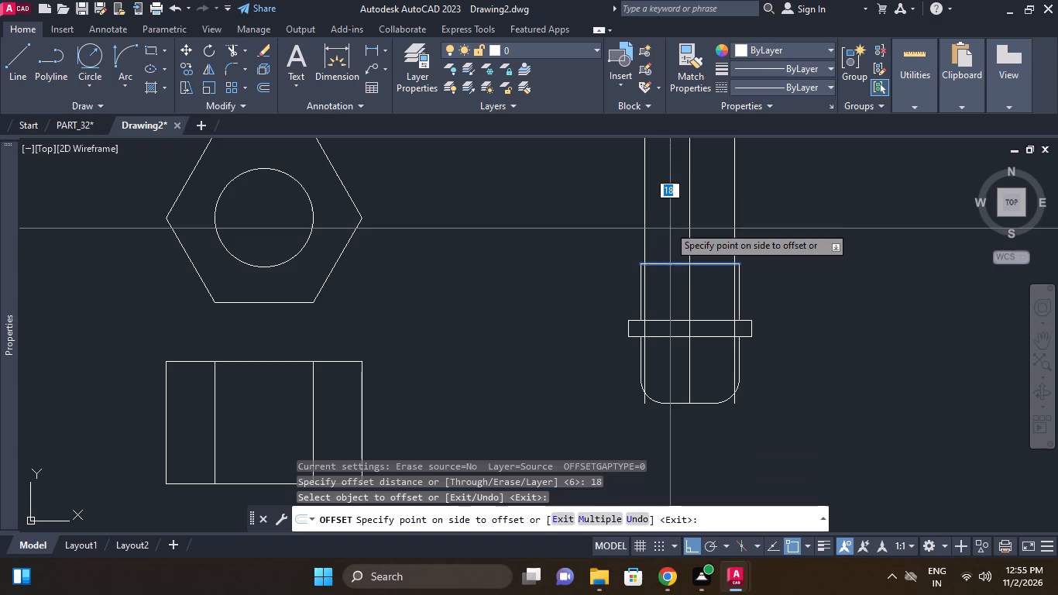
click(667, 218)
right_click(836, 182)
click(857, 195)
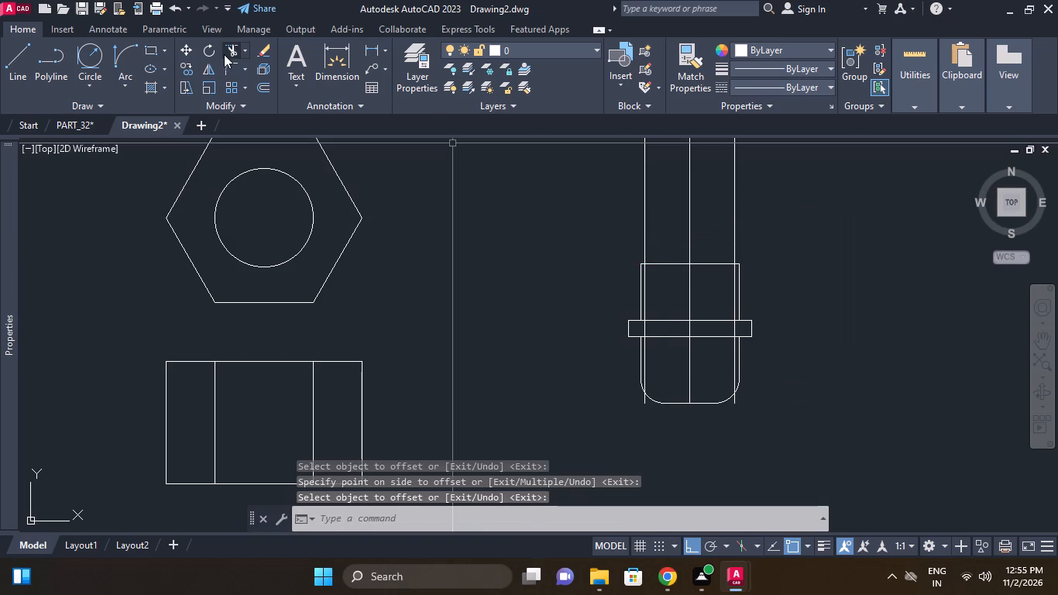
Trim away both offset vertical lines between the section's top edge and the collar's upper edge.
click(225, 54)
right_click(472, 222)
click(521, 228)
scroll(615, 271, up, 2)
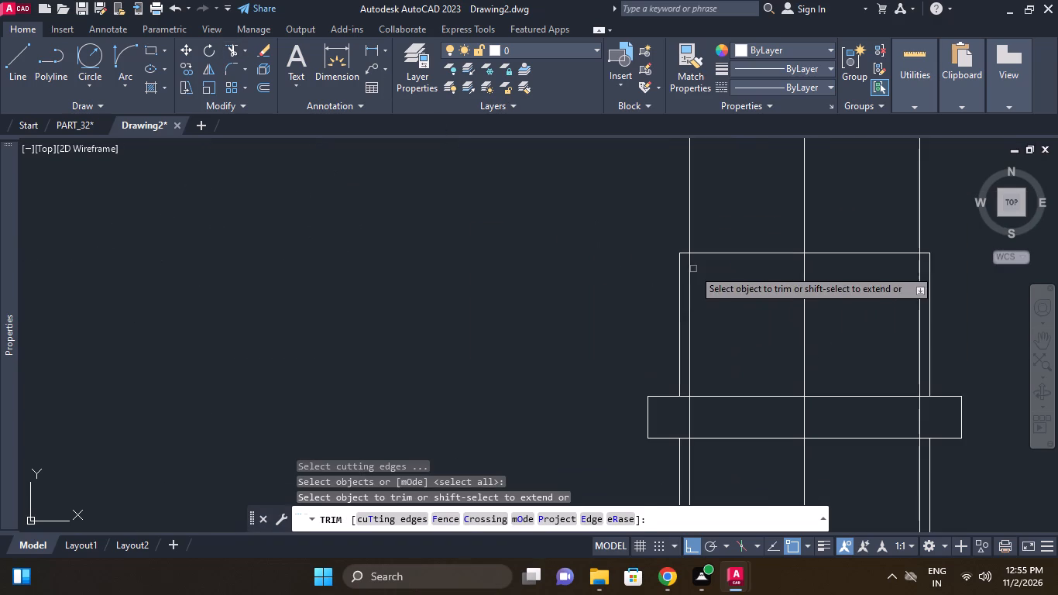
click(689, 262)
click(918, 267)
Trim both offset vertical lines above the new upper horizontal line, and cut that line's overhanging ends at both sides.
scroll(915, 314, down, 1)
middle_drag(909, 315, 797, 355)
scroll(907, 315, down, 1)
middle_drag(929, 287, 913, 359)
scroll(720, 263, up, 2)
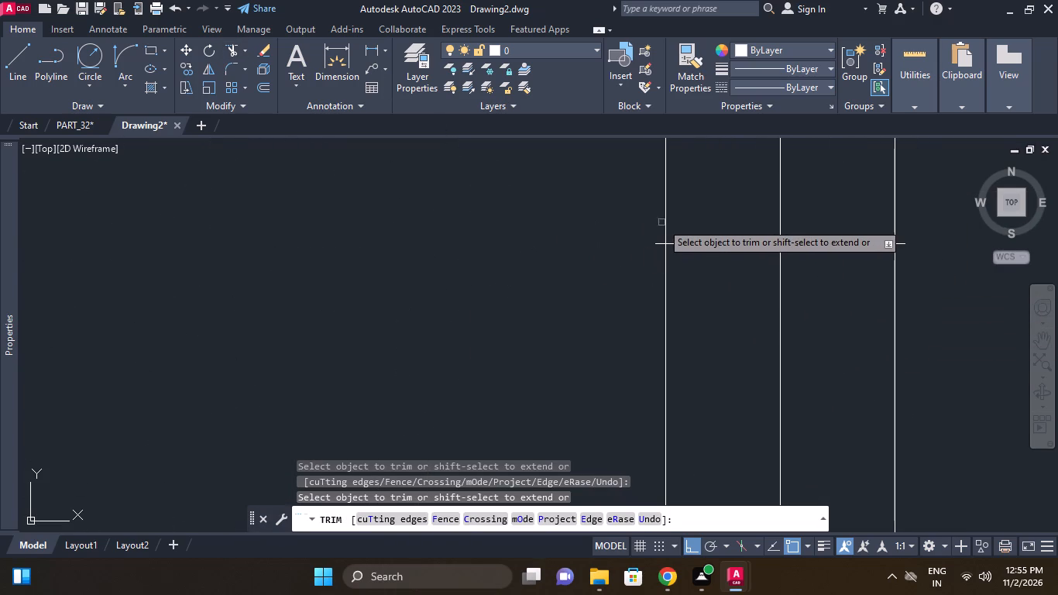
click(665, 222)
click(892, 223)
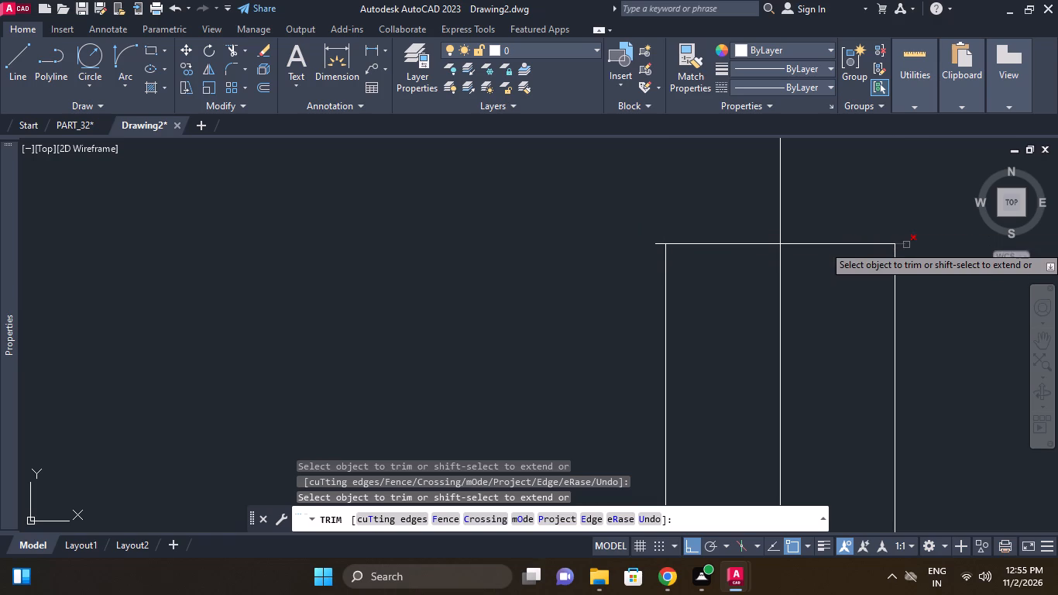
click(879, 246)
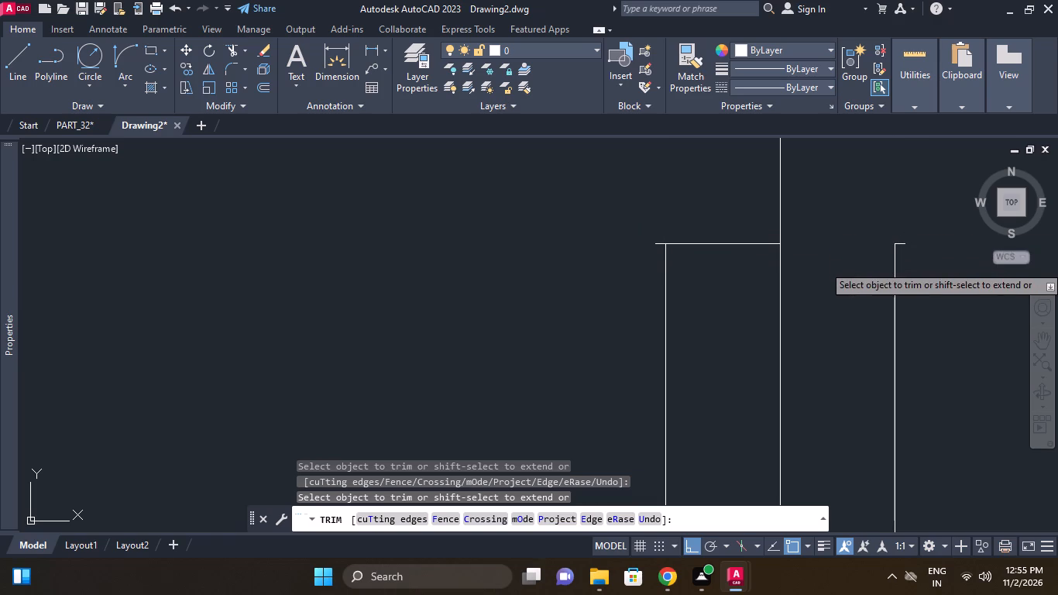
key(ctrl+z)
click(901, 243)
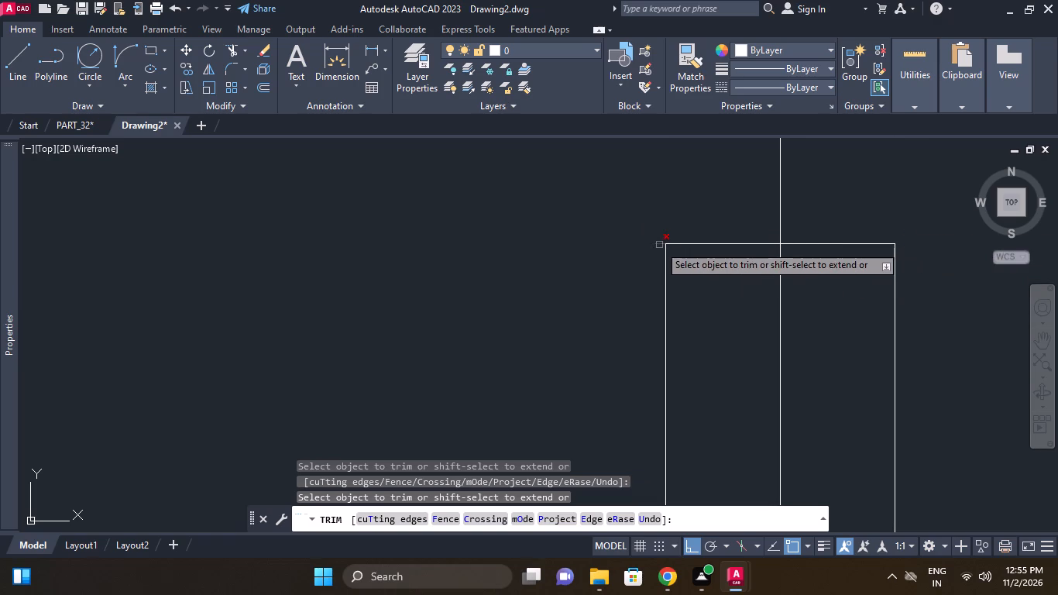
click(659, 245)
right_click(649, 220)
click(654, 221)
click(692, 231)
Erase the two leftover offset line segments running from the collar's upper edge down through the rounded end.
scroll(692, 231, down, 3)
click(656, 201)
scroll(695, 349, up, 2)
click(686, 411)
click(703, 410)
click(683, 406)
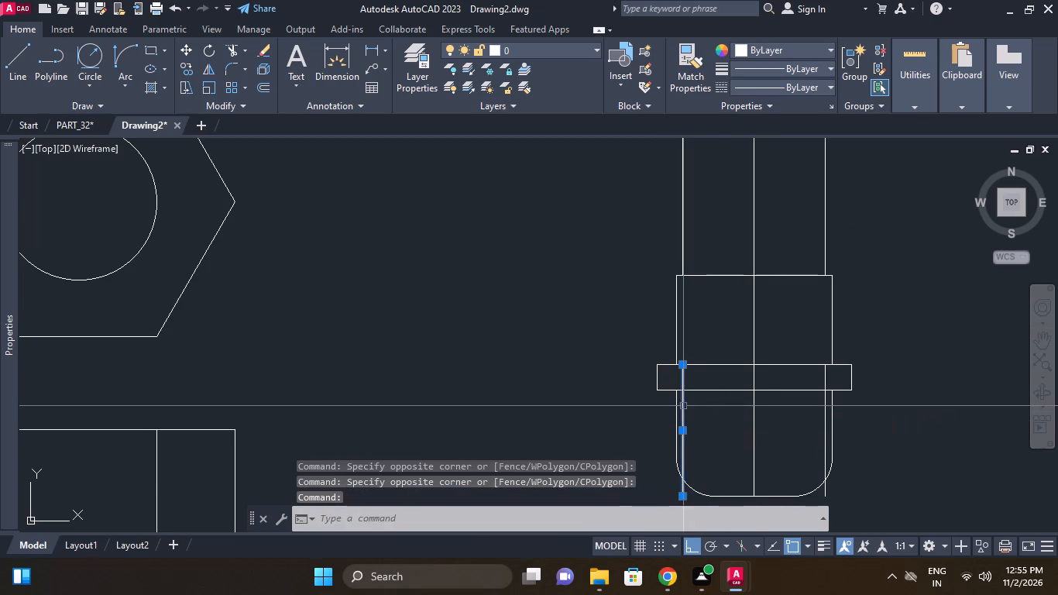
click(826, 411)
right_click(885, 355)
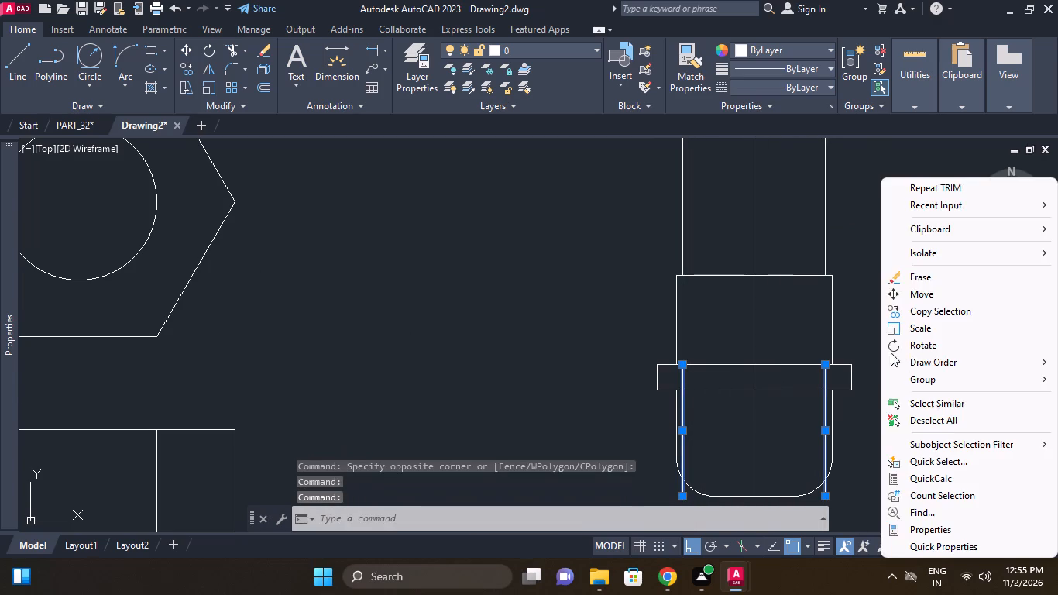
click(937, 281)
Offset the pin's uppermost horizontal edge upward by 10.95 mm.
scroll(857, 331, down, 1)
middle_drag(857, 331, 854, 361)
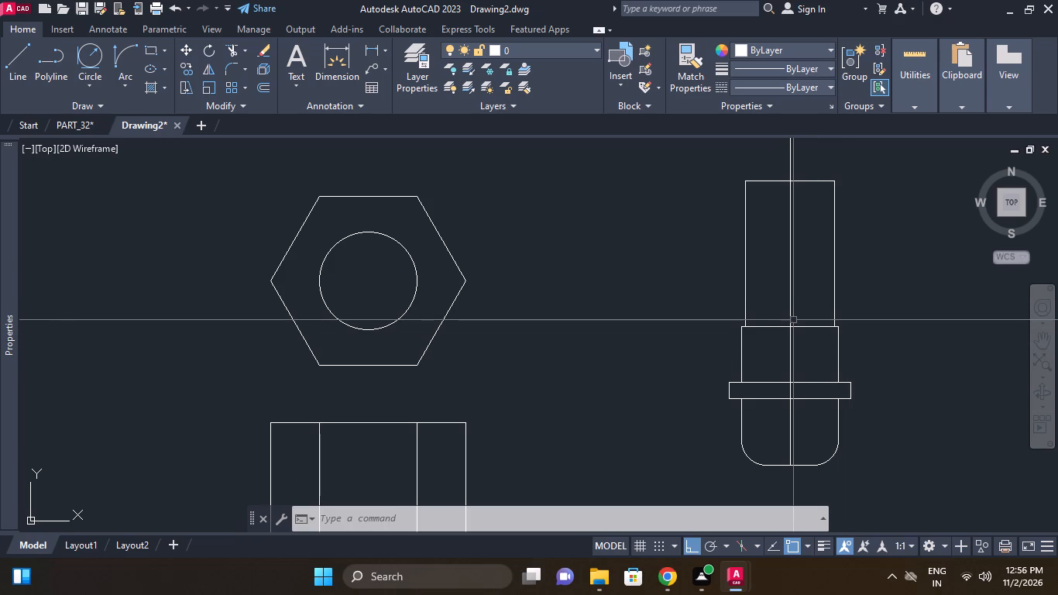
middle_drag(793, 320, 795, 406)
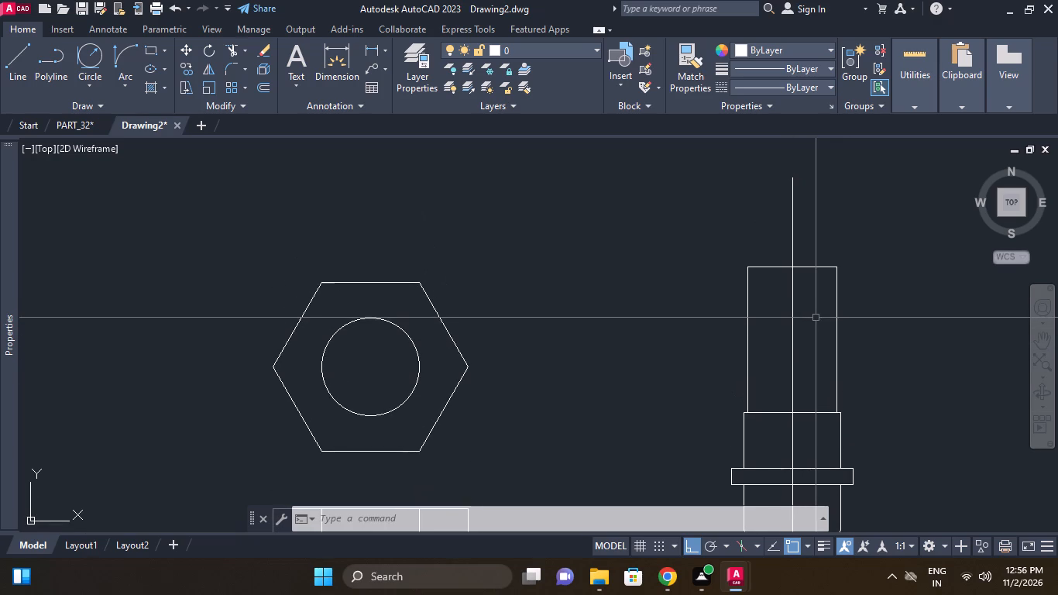
text(o)
key(space)
text(10.89)
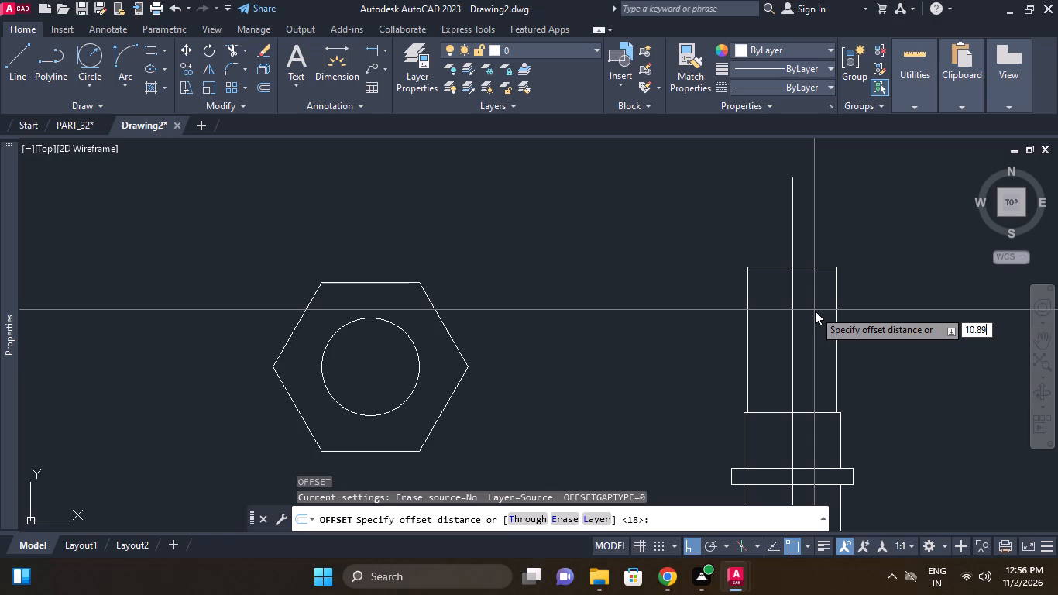
key(BackSpace)
key(BackSpace)
text(95)
key(Return)
click(814, 264)
click(809, 232)
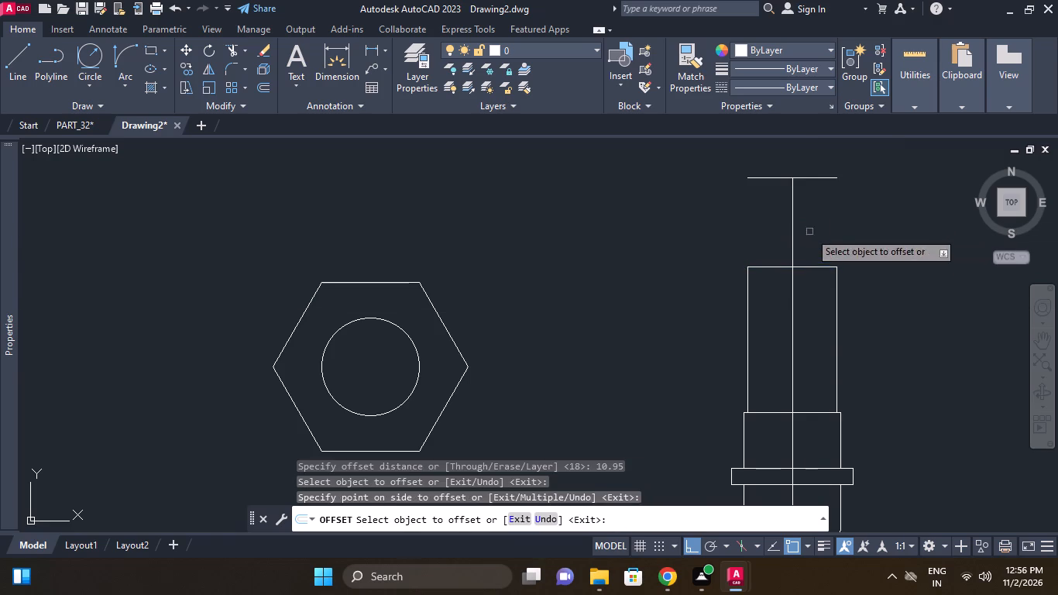
middle_drag(800, 181, 797, 233)
key(Escape)
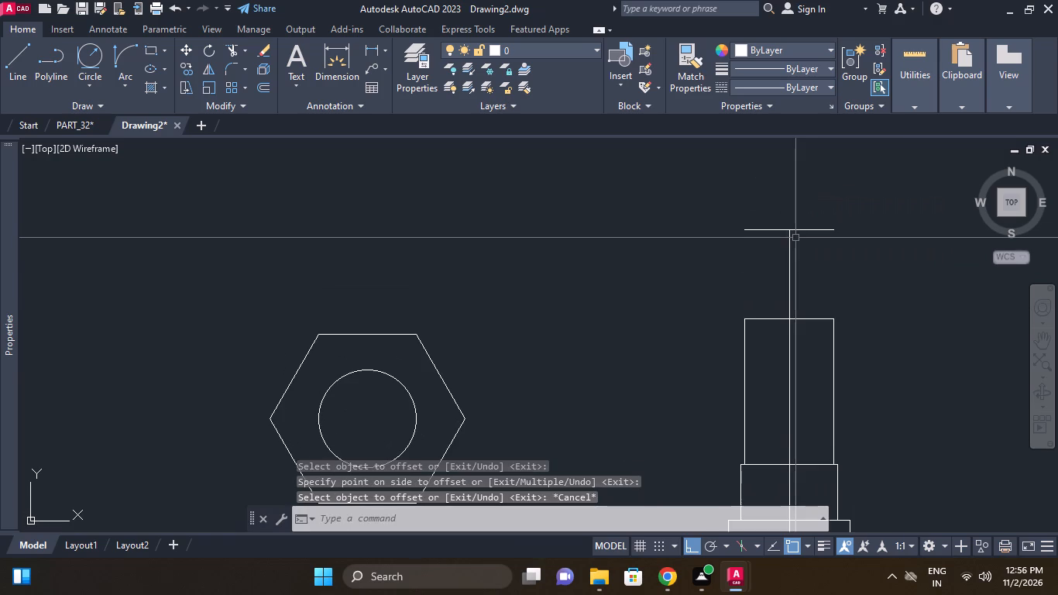
Offset the pin's vertical centre line 3 mm to both sides.
text(o)
key(space)
key(3)
key(Return)
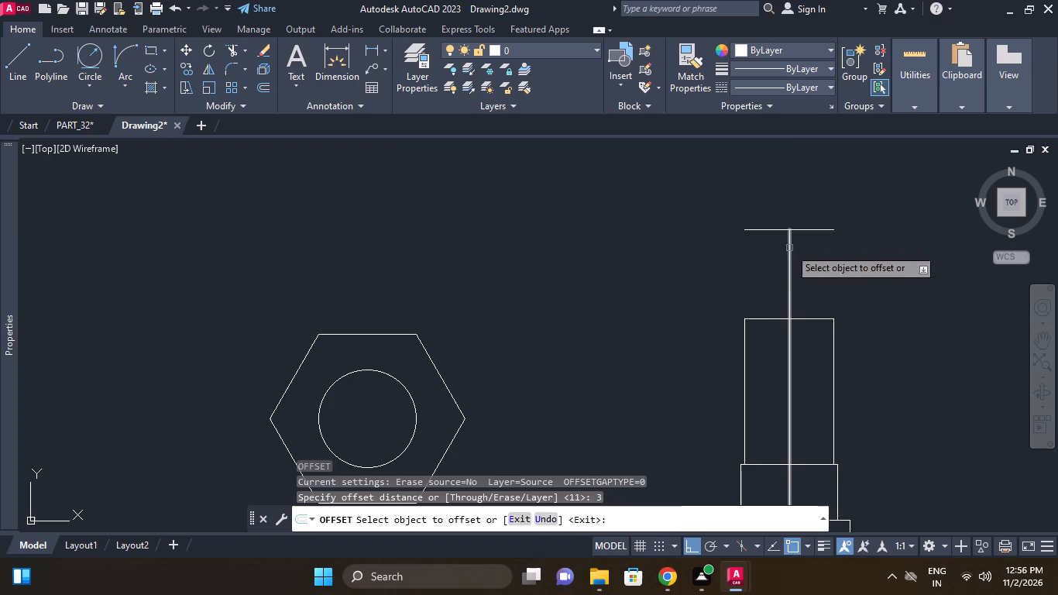
click(790, 249)
click(785, 248)
click(789, 252)
click(800, 249)
key(Escape)
middle_click(798, 241)
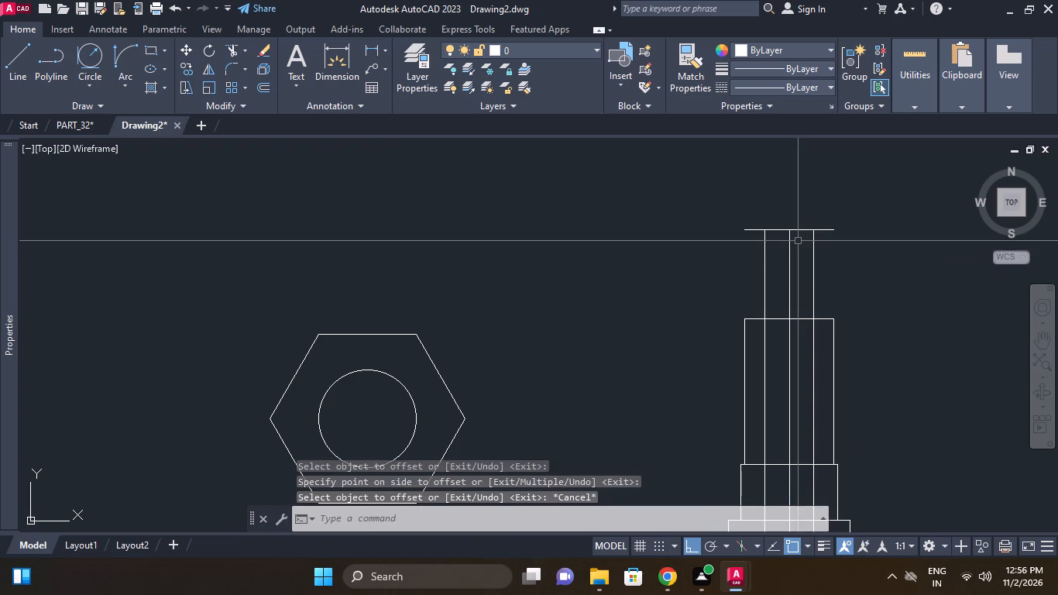
Trim the pin's topmost horizontal line where it overhangs the two offset vertical lines at both ends.
click(228, 56)
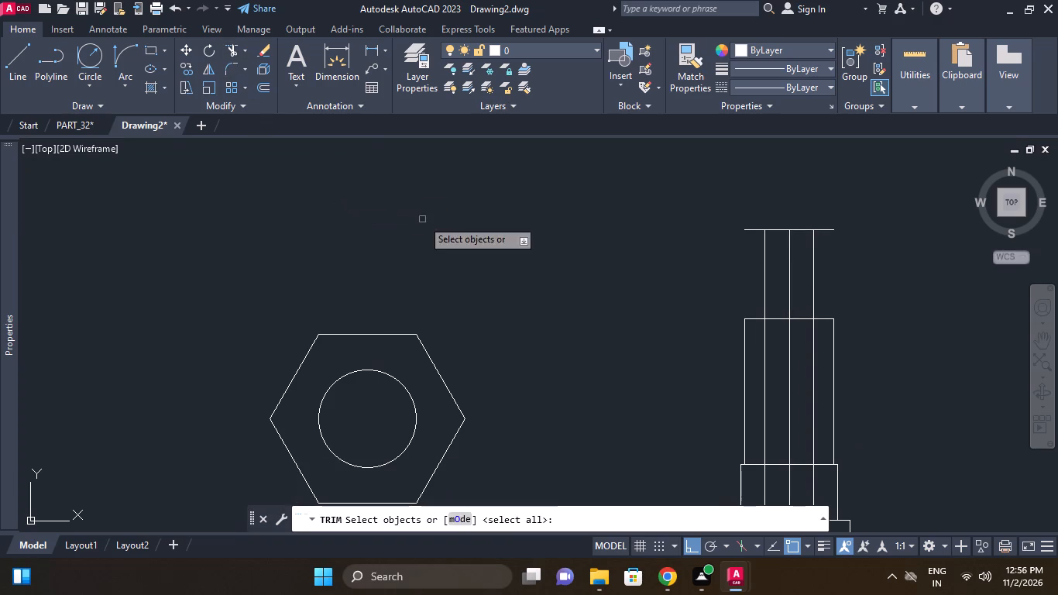
right_click(422, 219)
click(449, 225)
click(754, 233)
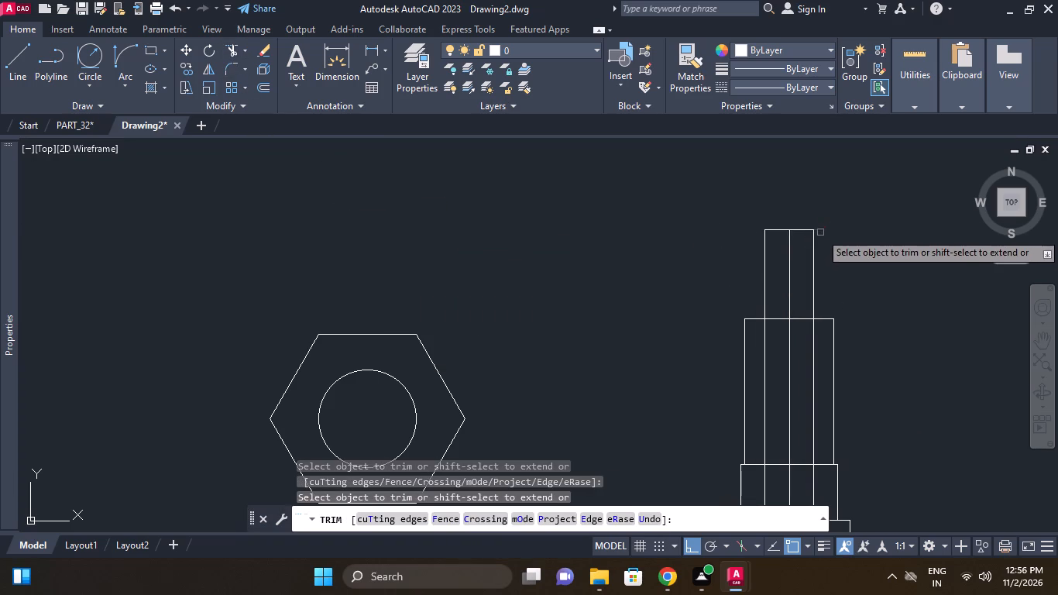
click(820, 232)
right_click(834, 224)
click(843, 225)
click(862, 230)
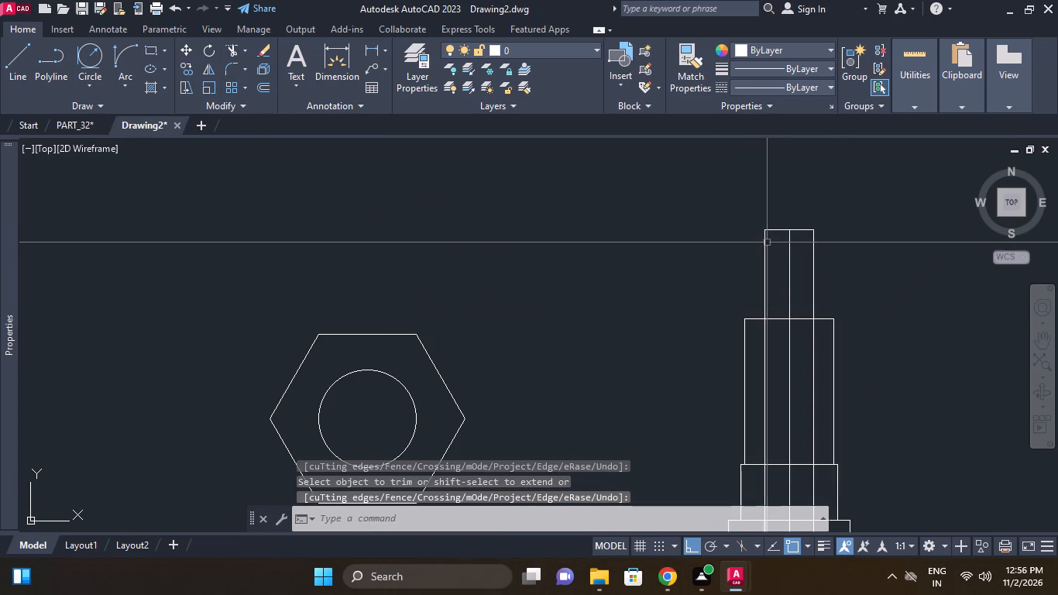
Erase the two vertical lines offset from the pin's centre line.
click(765, 241)
click(812, 241)
right_click(886, 230)
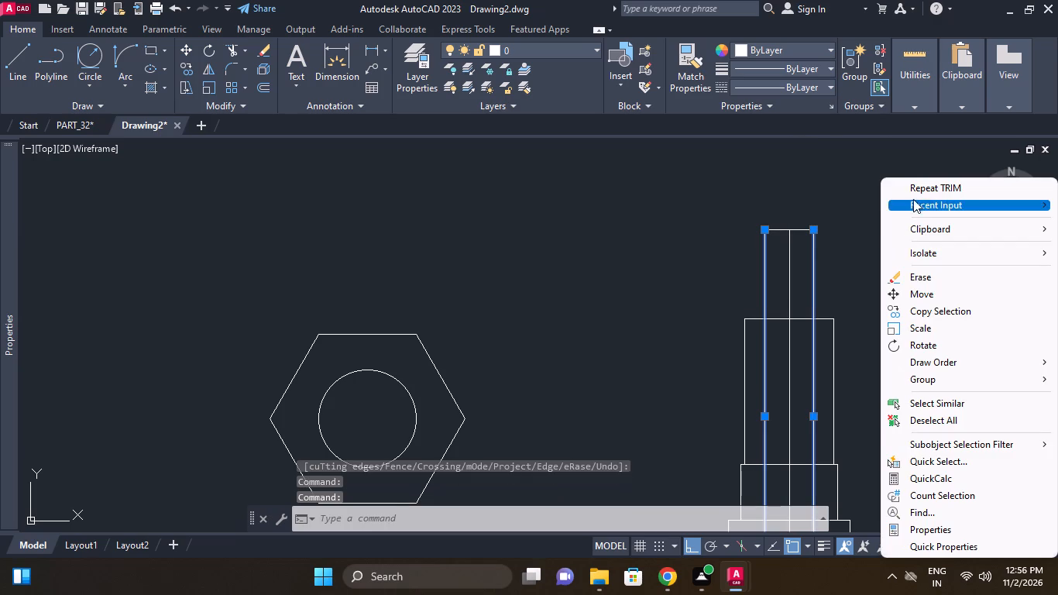
click(936, 273)
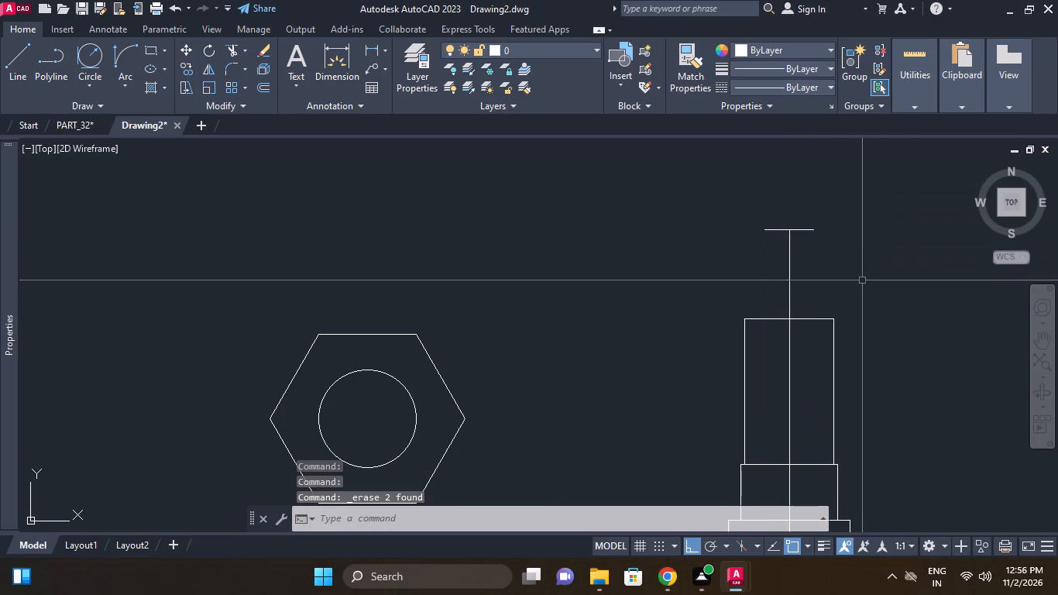
Draw vertical lines upward from both shoulder corners above the collar, past the top edge of the narrower upper section.
middle_drag(850, 332, 859, 312)
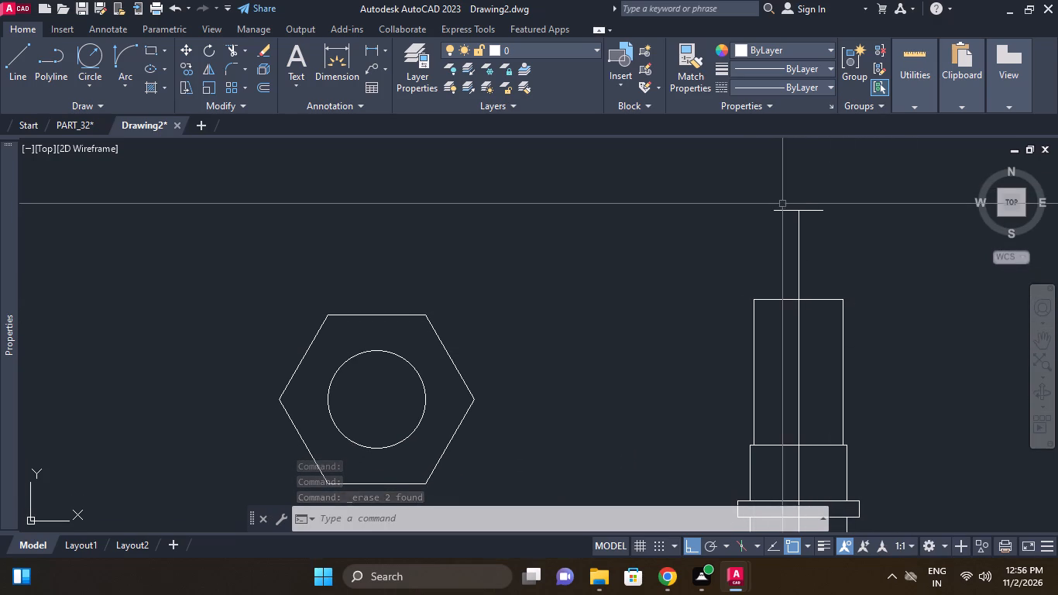
middle_drag(745, 300, 657, 239)
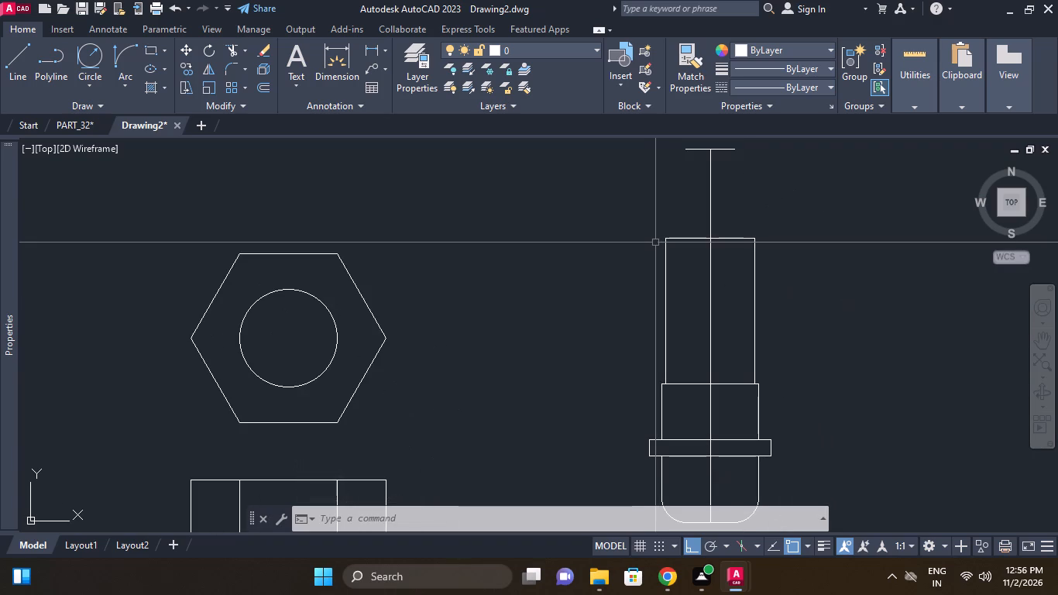
middle_click(655, 243)
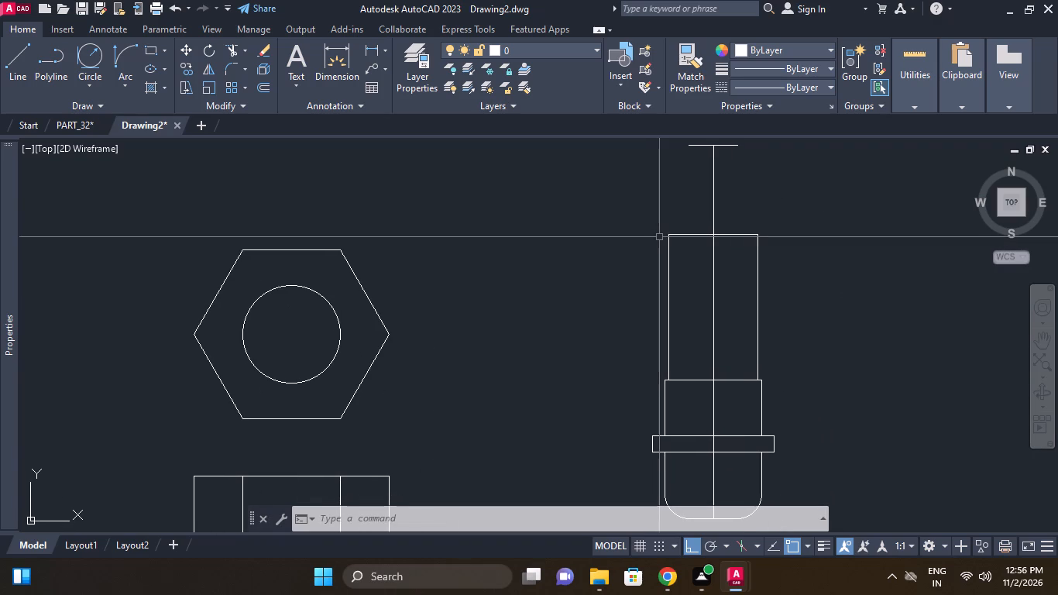
middle_drag(764, 307, 763, 325)
scroll(764, 310, down, 1)
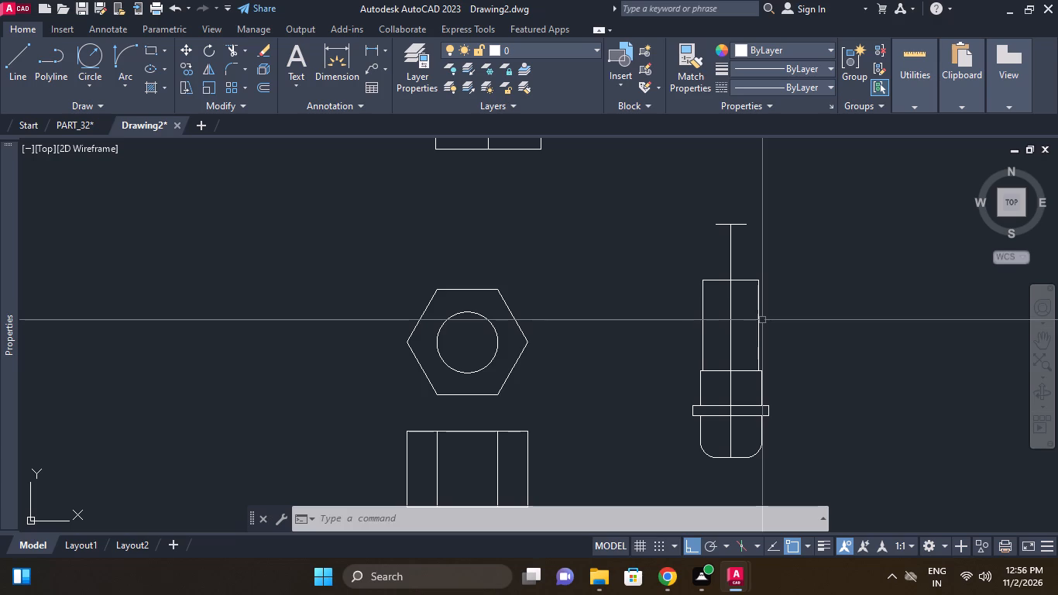
scroll(714, 358, up, 1)
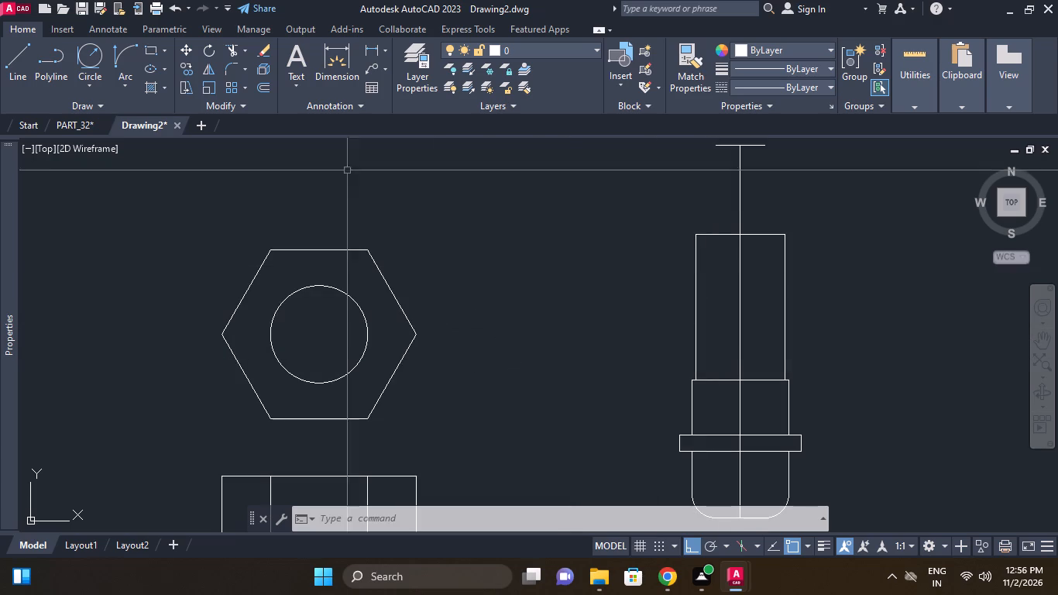
click(14, 71)
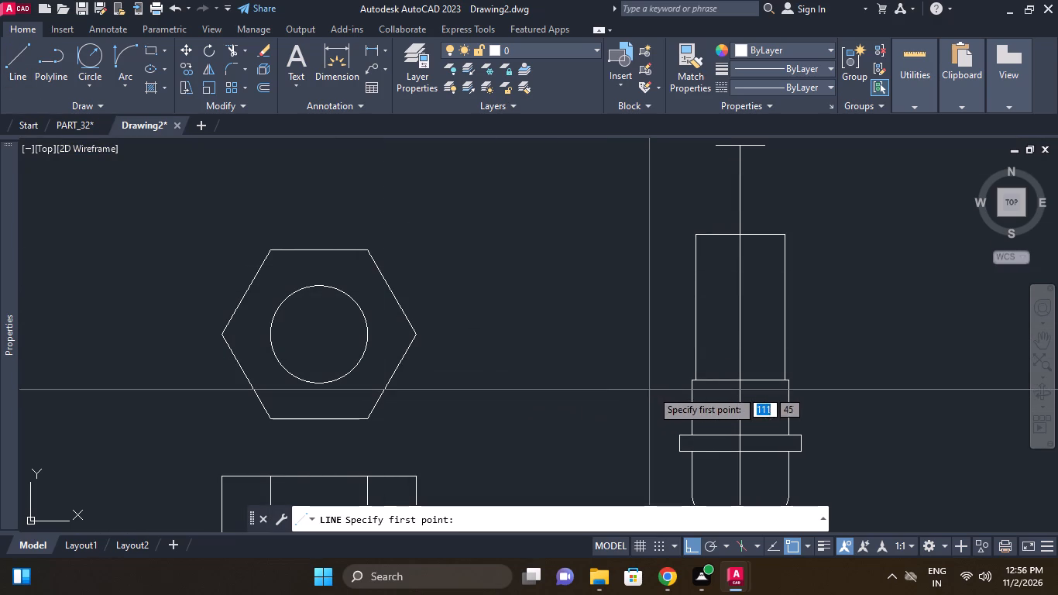
click(691, 380)
click(677, 204)
right_click(677, 204)
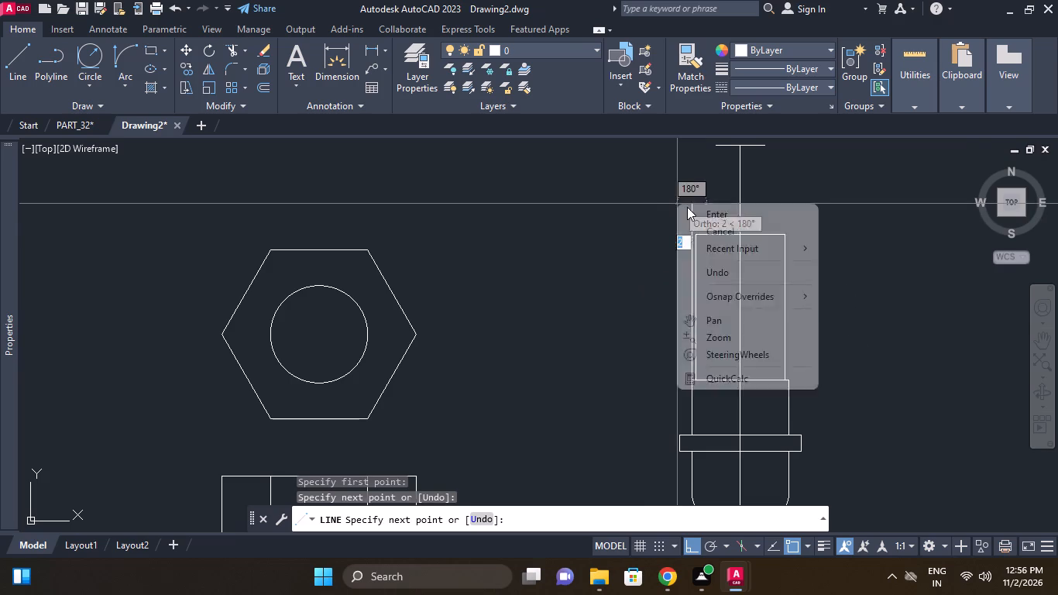
click(687, 207)
right_click(792, 339)
click(907, 37)
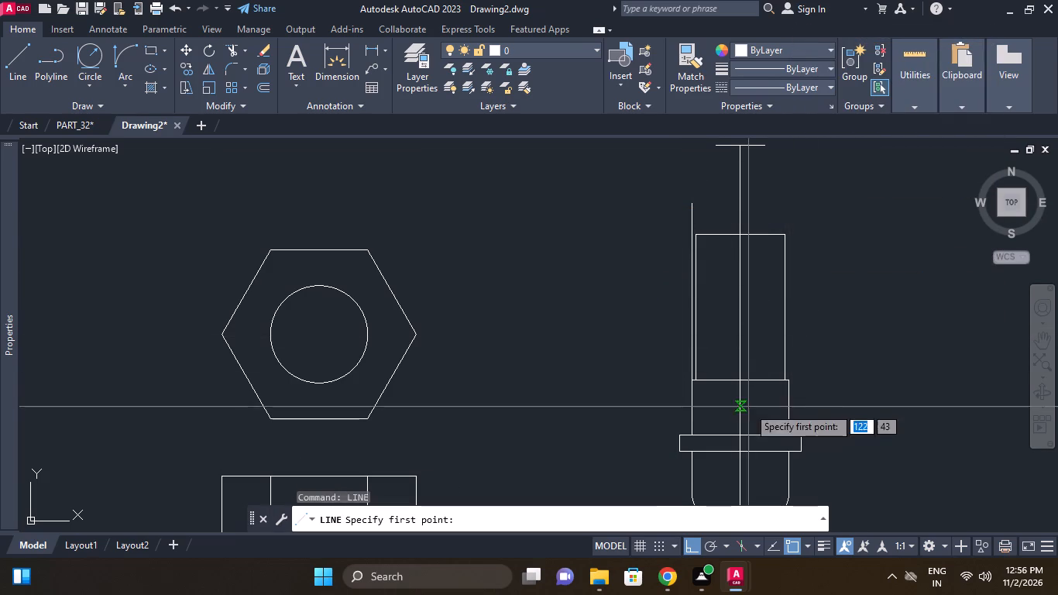
click(791, 381)
click(828, 175)
right_click(827, 190)
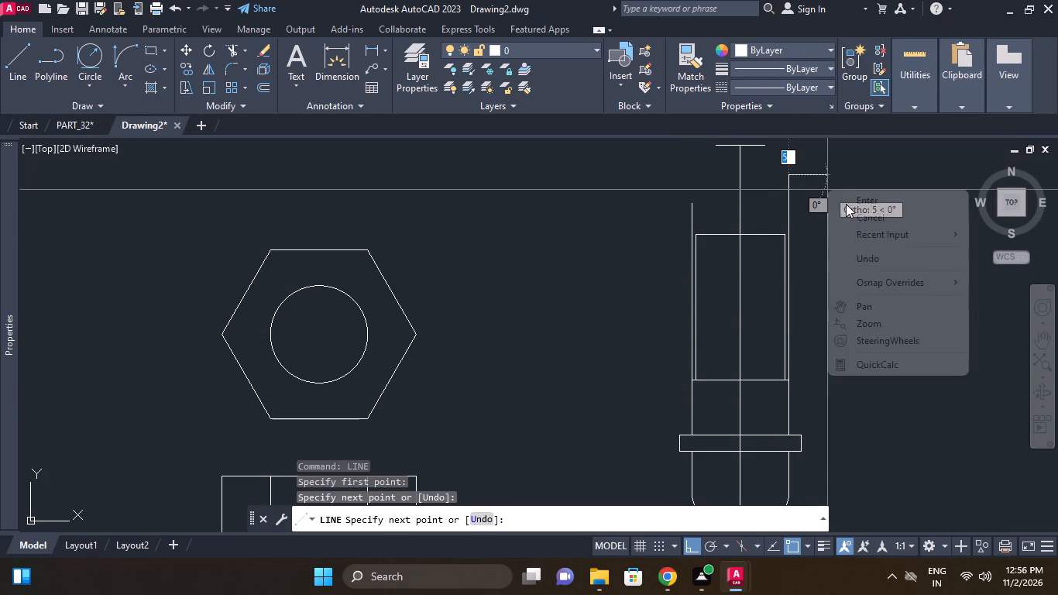
click(846, 204)
Extend the narrower upper section's top edge at both ends to the two new vertical lines.
click(242, 48)
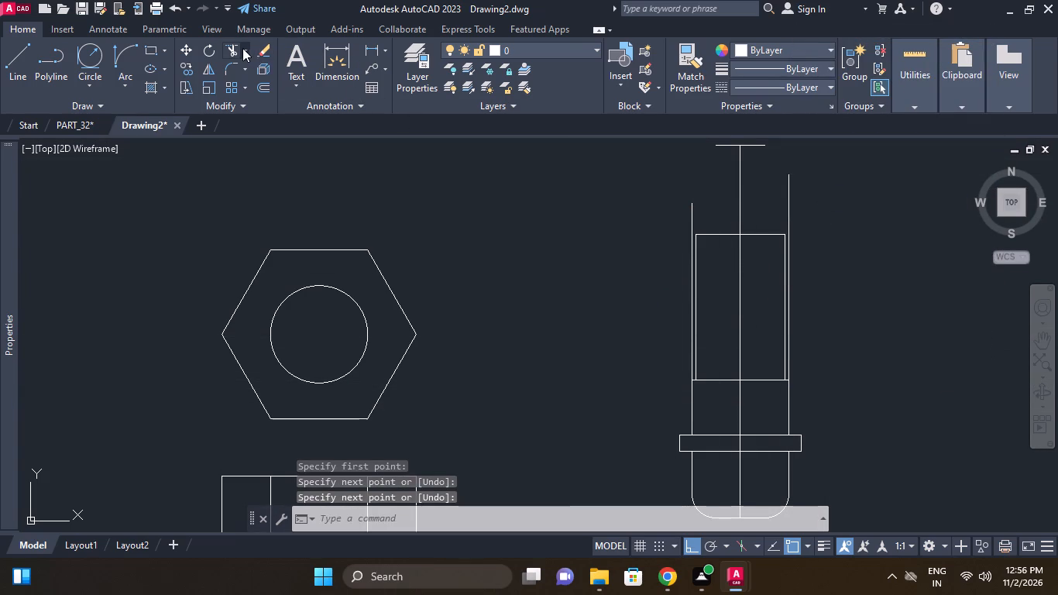
click(263, 92)
right_click(551, 218)
click(572, 224)
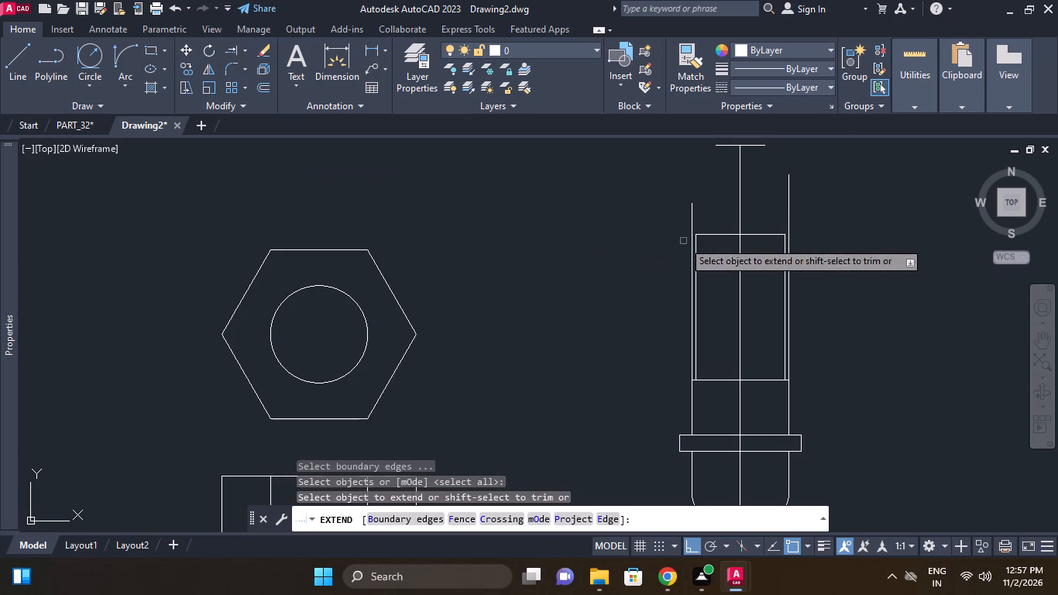
scroll(683, 241, up, 1)
click(732, 232)
click(833, 229)
right_click(943, 212)
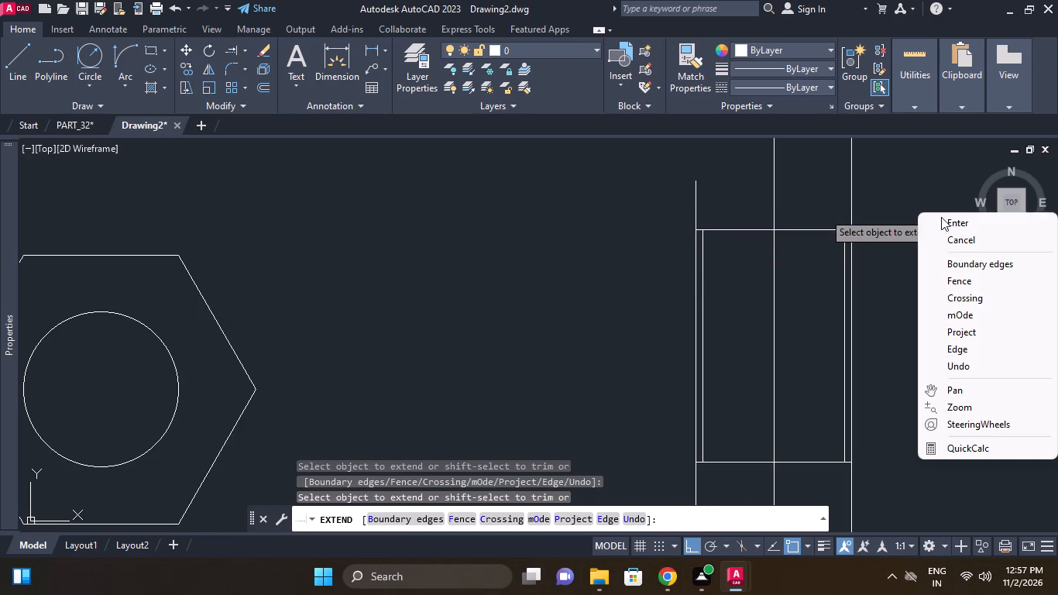
click(949, 219)
Trim both new vertical lines above the extended top edge.
click(247, 51)
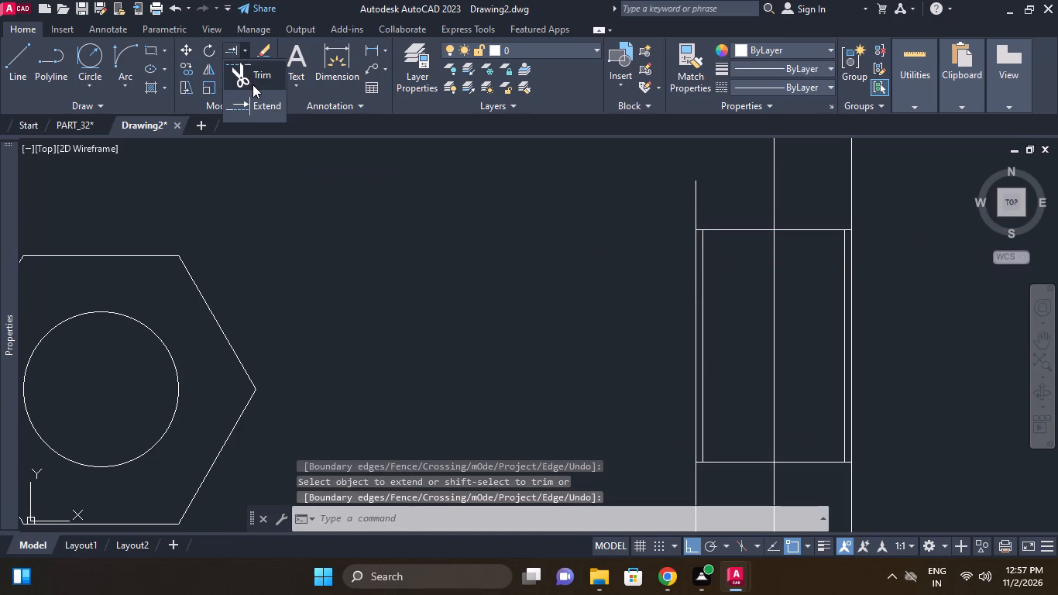
click(253, 81)
right_click(314, 197)
click(345, 199)
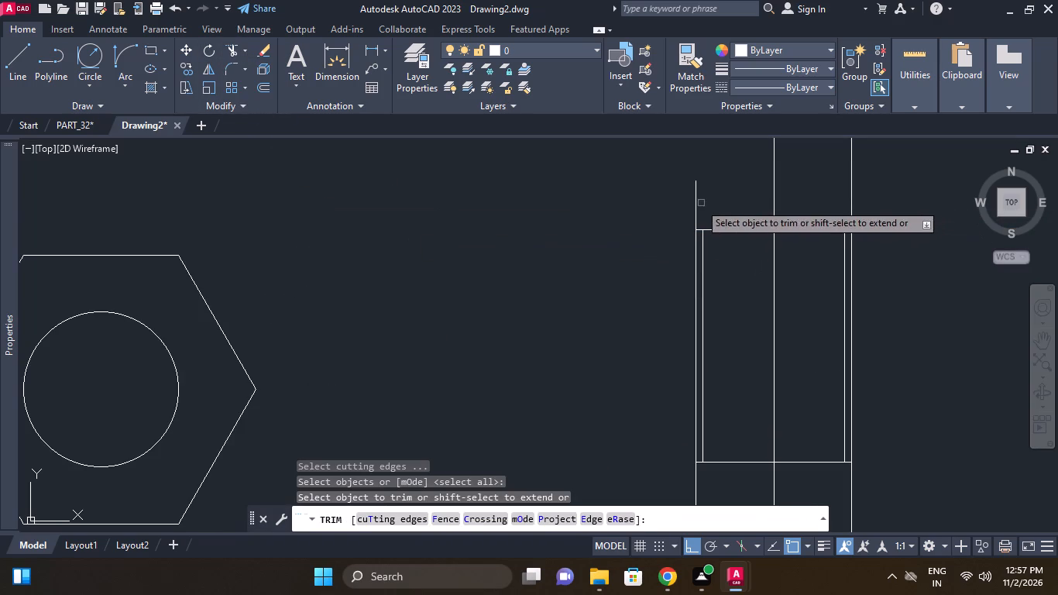
click(696, 205)
click(854, 196)
right_click(876, 199)
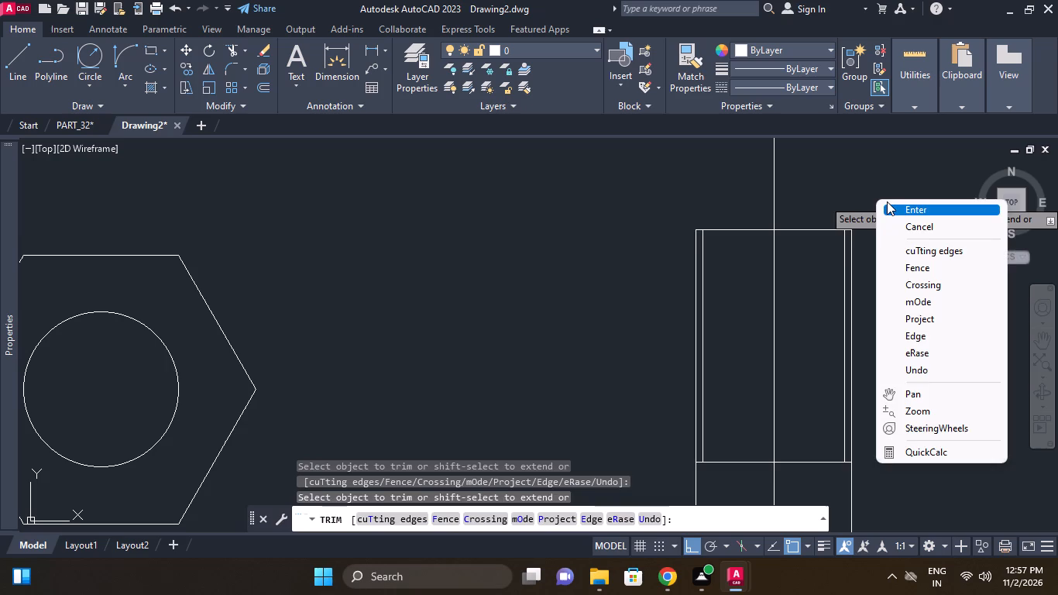
click(887, 201)
Erase the remaining two outer vertical lines between the shoulder and the extended top edge.
click(696, 247)
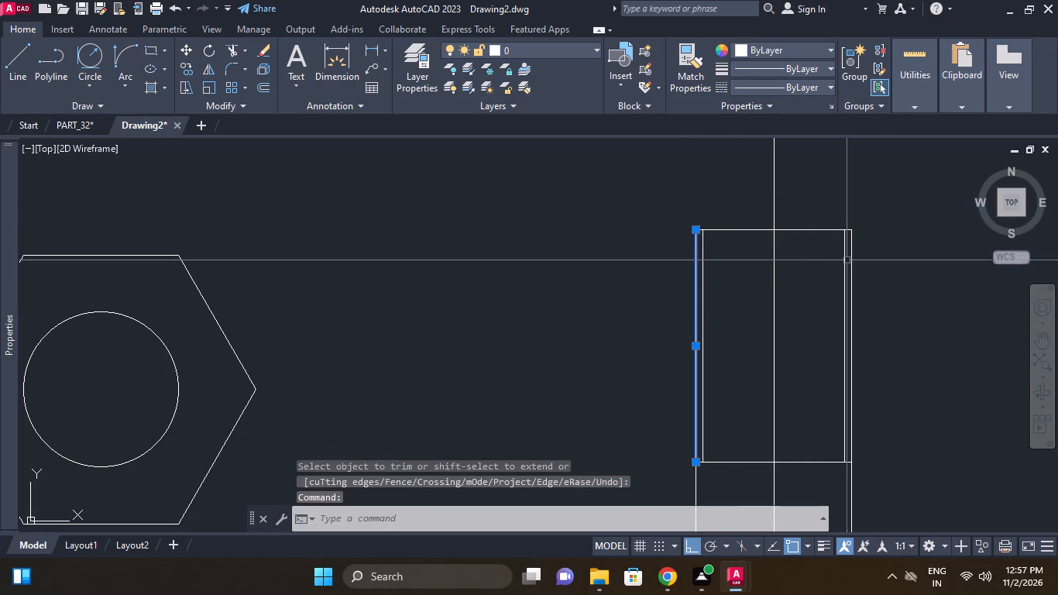
click(851, 256)
right_click(871, 242)
click(900, 268)
click(899, 277)
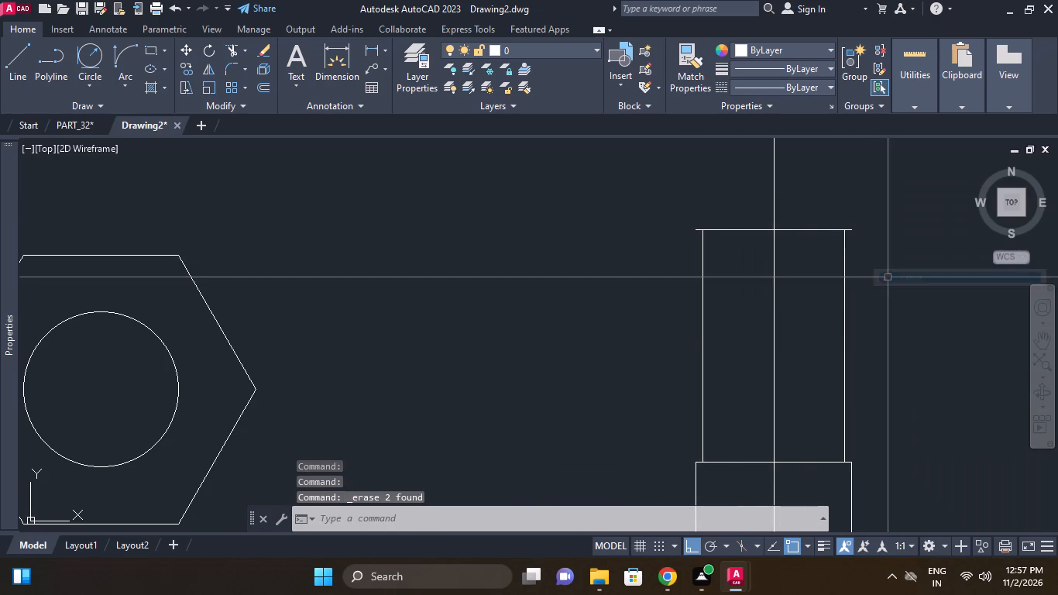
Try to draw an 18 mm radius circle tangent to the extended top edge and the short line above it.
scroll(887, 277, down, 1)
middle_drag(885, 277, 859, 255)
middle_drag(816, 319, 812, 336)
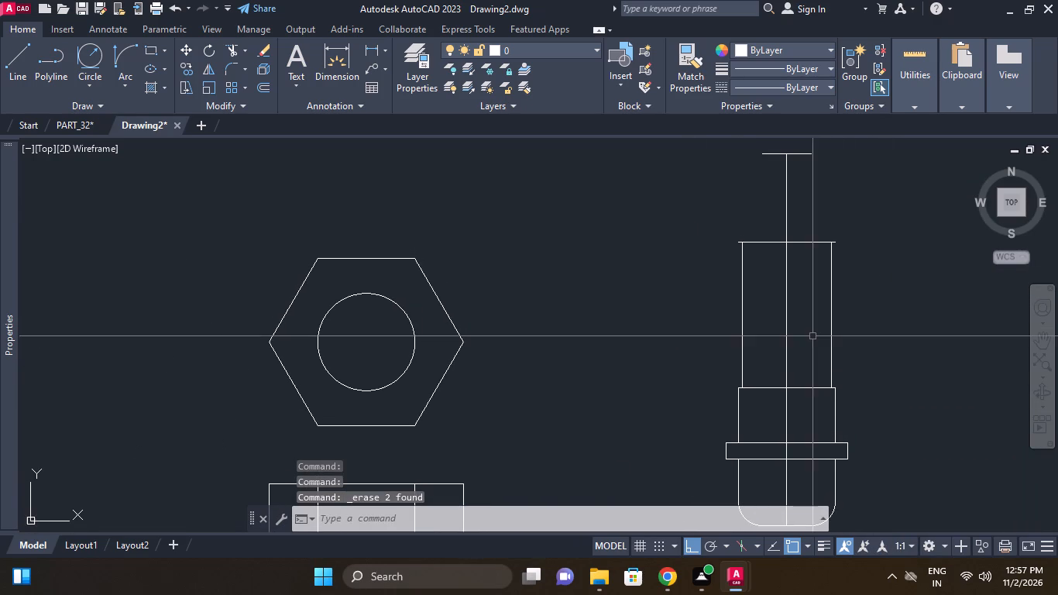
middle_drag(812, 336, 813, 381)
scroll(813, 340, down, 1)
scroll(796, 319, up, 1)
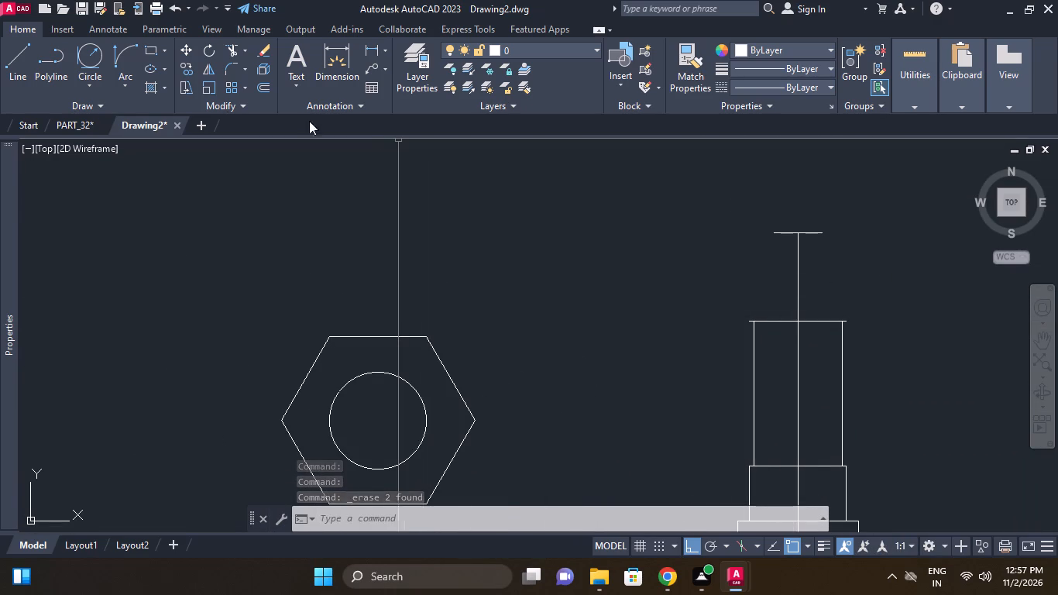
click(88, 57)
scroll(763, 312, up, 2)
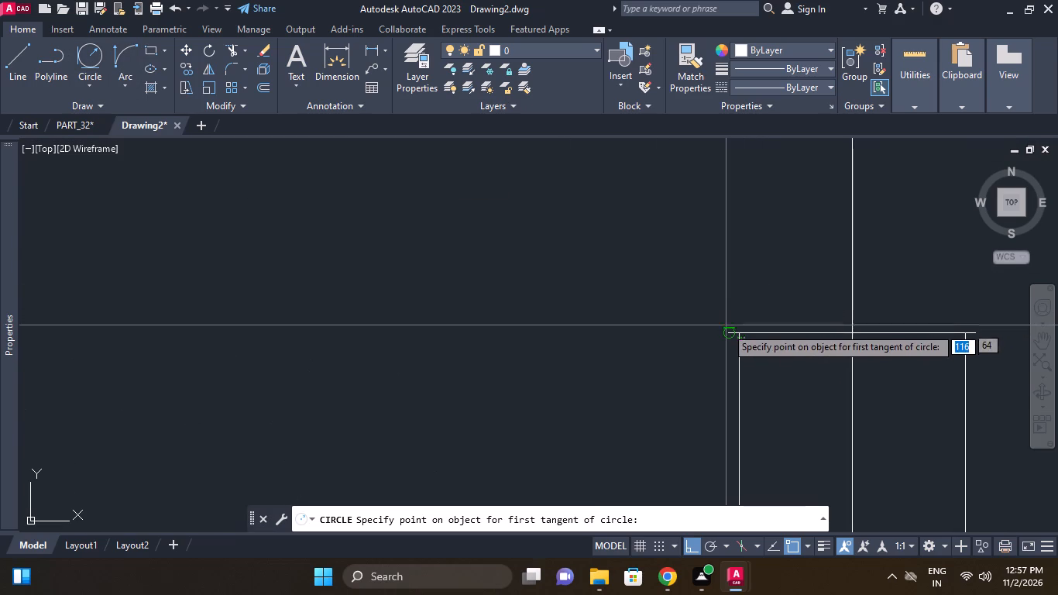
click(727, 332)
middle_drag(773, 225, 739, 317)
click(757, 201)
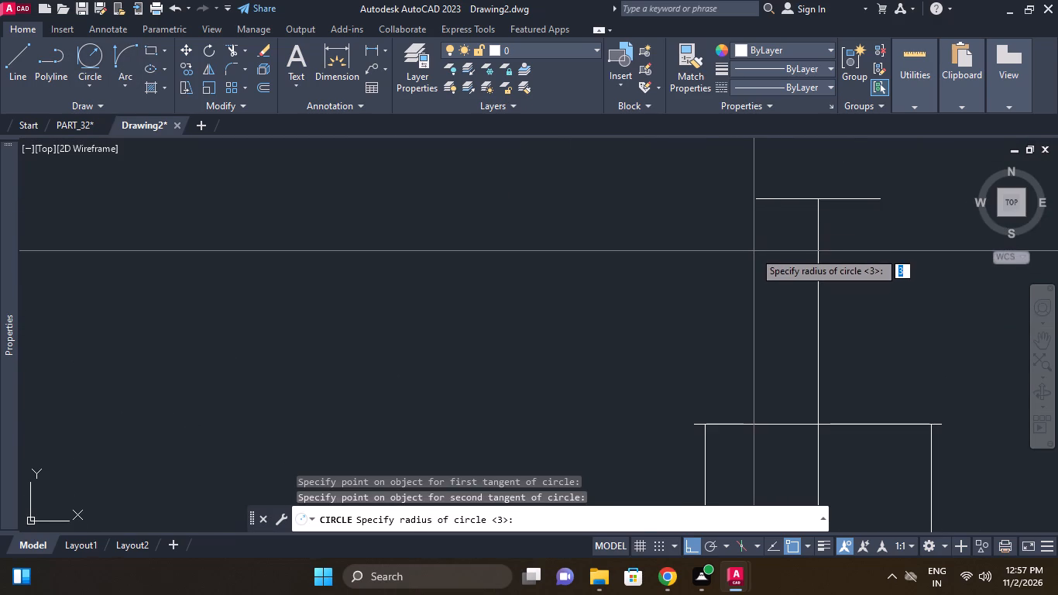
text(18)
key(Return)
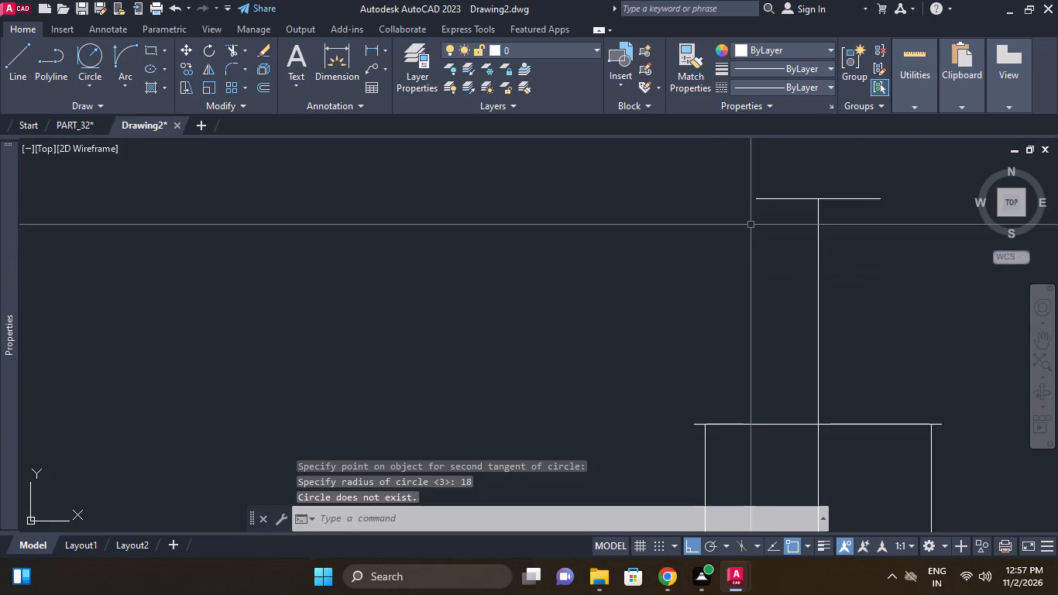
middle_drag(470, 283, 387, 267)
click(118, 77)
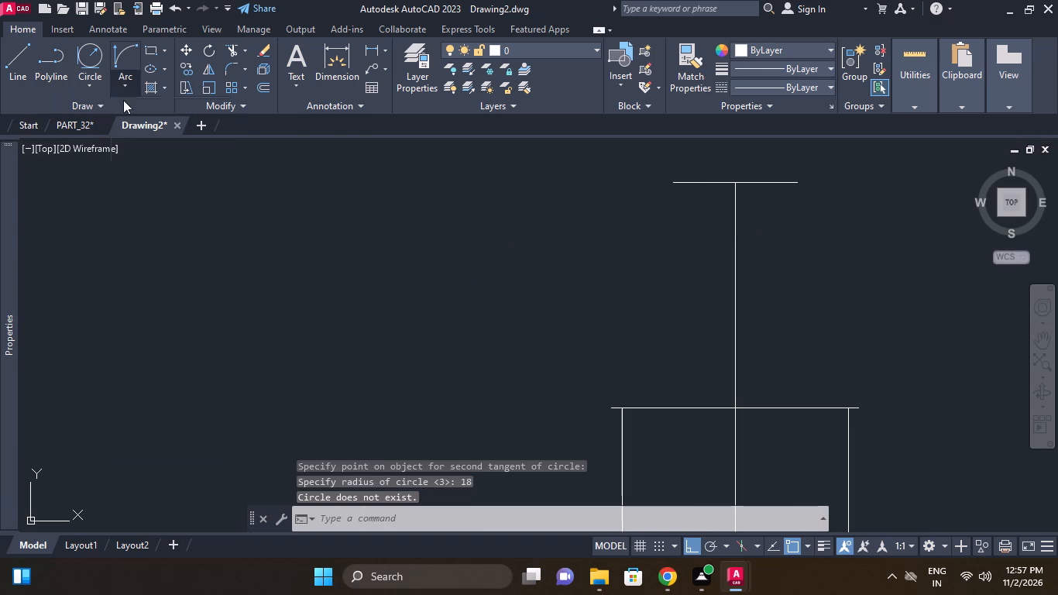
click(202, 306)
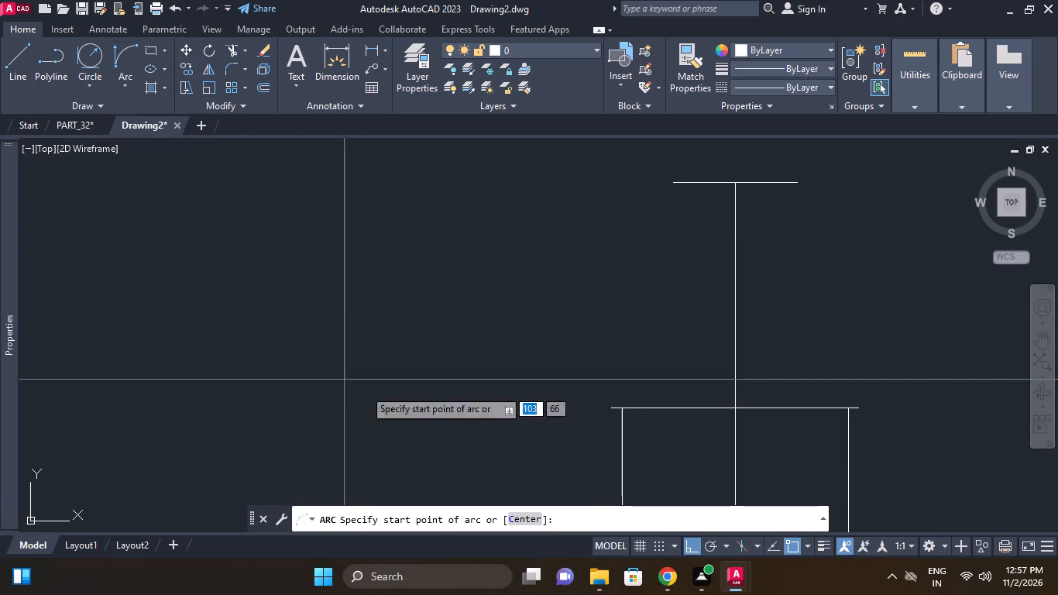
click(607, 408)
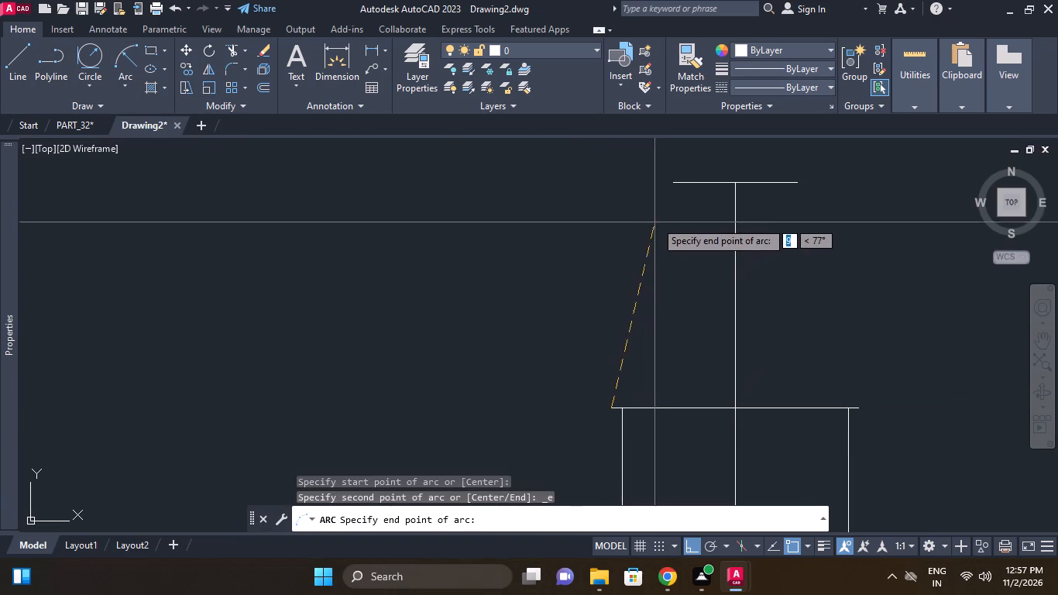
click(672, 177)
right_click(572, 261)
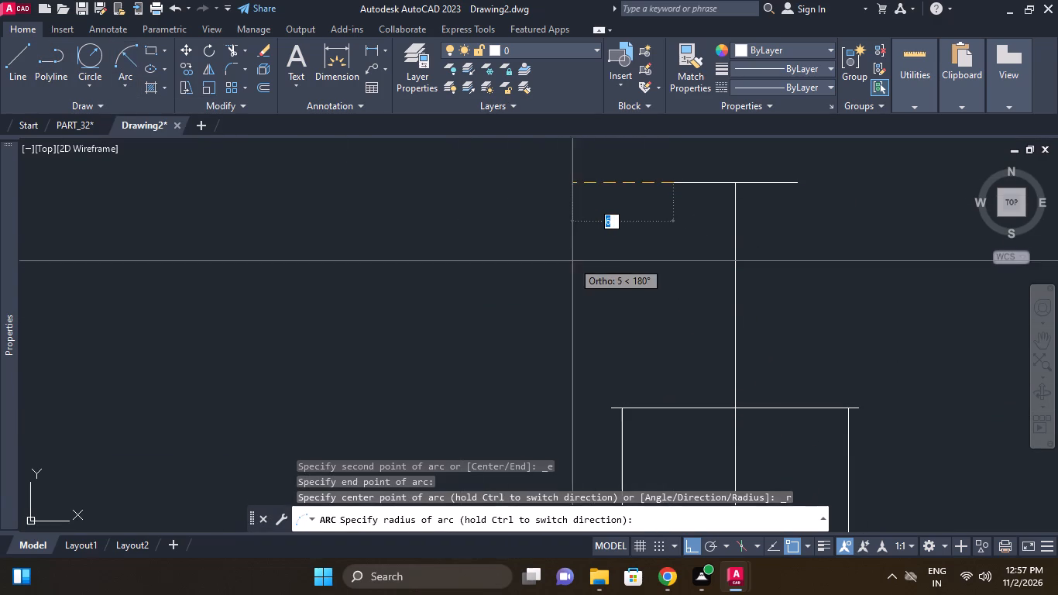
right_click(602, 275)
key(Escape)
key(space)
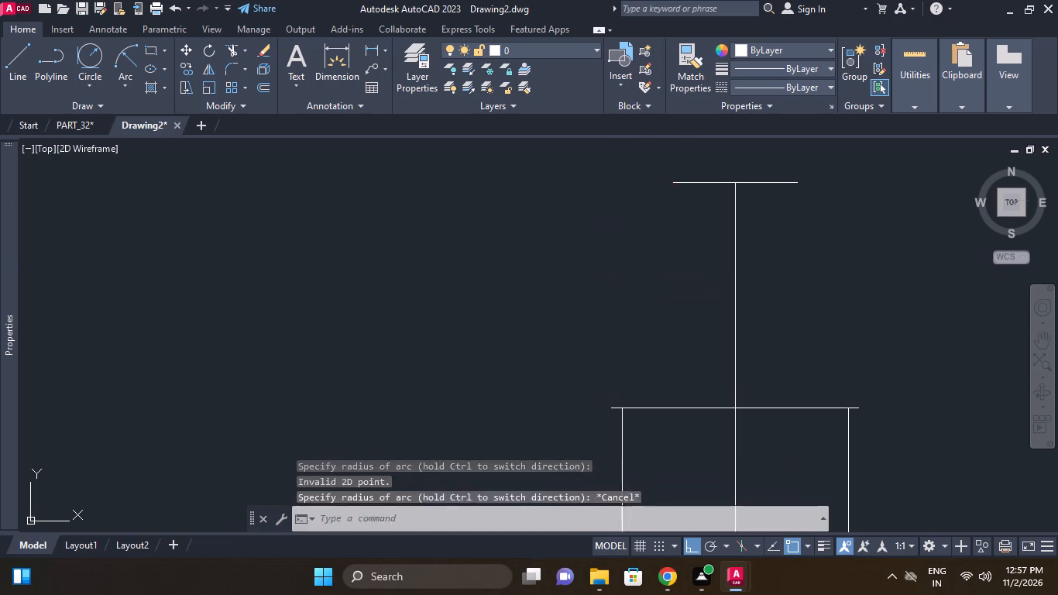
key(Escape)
Draw an 18 mm radius arc from the short top line's left end to the left end of the extended edge below.
click(119, 55)
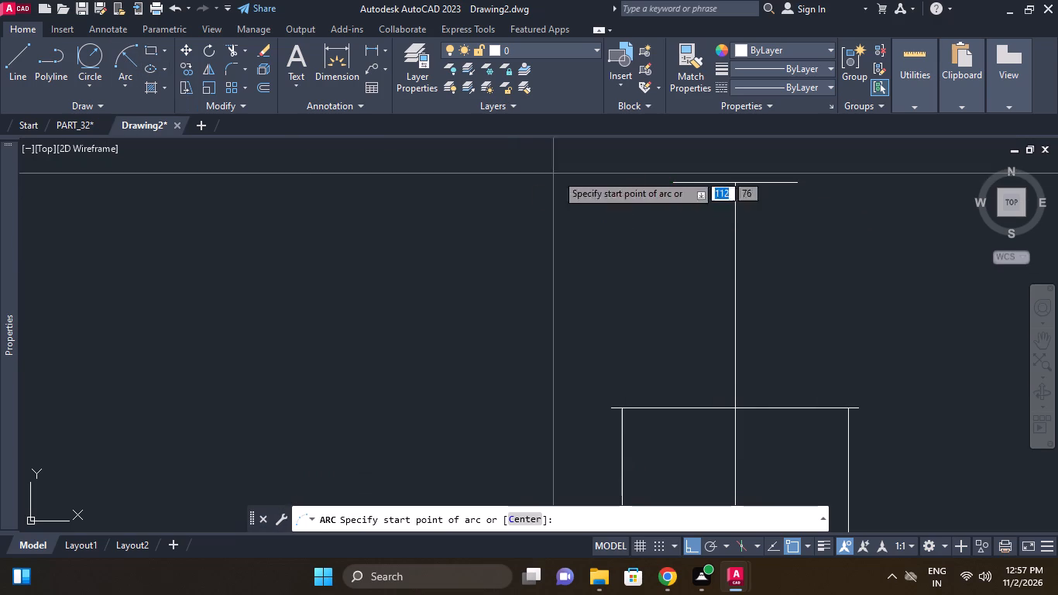
click(665, 182)
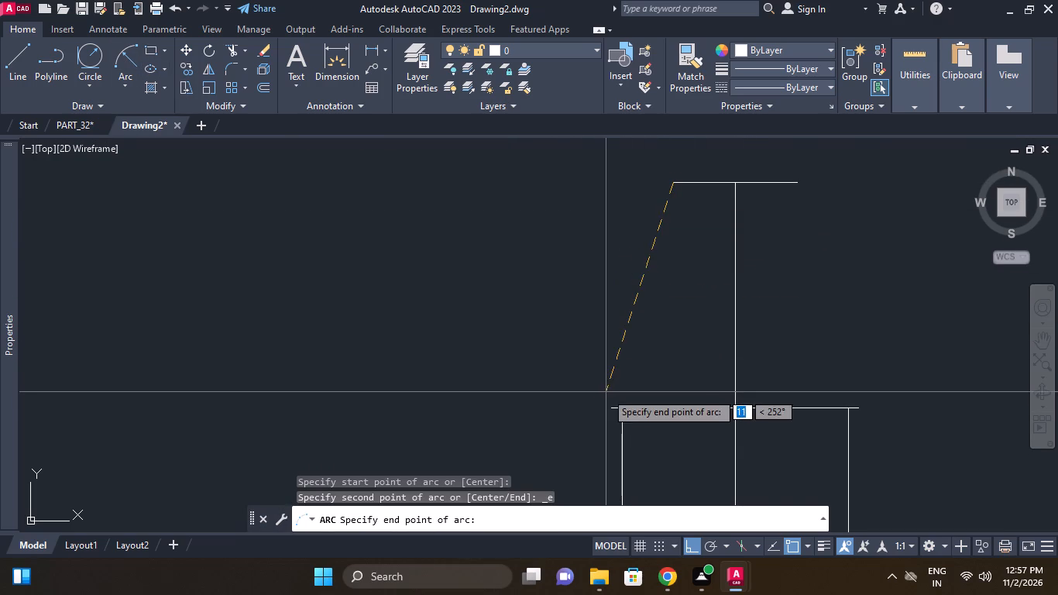
click(610, 406)
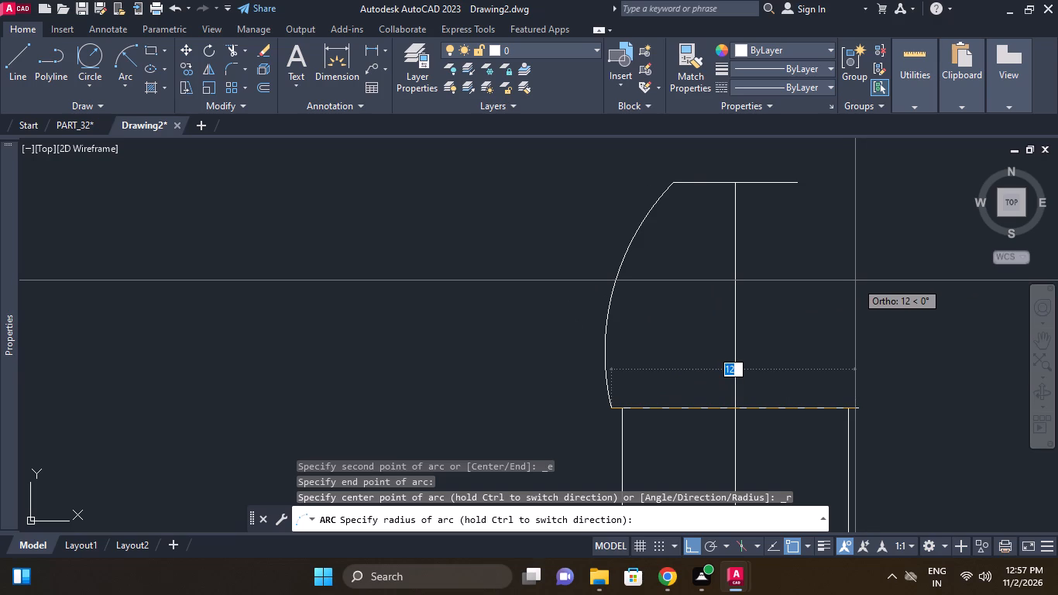
key(1)
key(8)
key(Return)
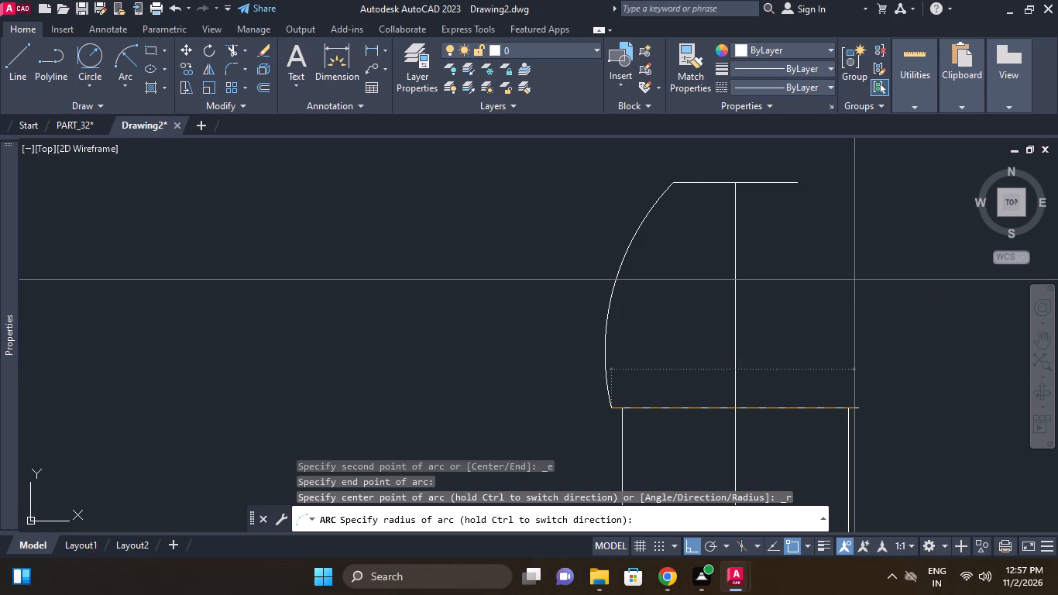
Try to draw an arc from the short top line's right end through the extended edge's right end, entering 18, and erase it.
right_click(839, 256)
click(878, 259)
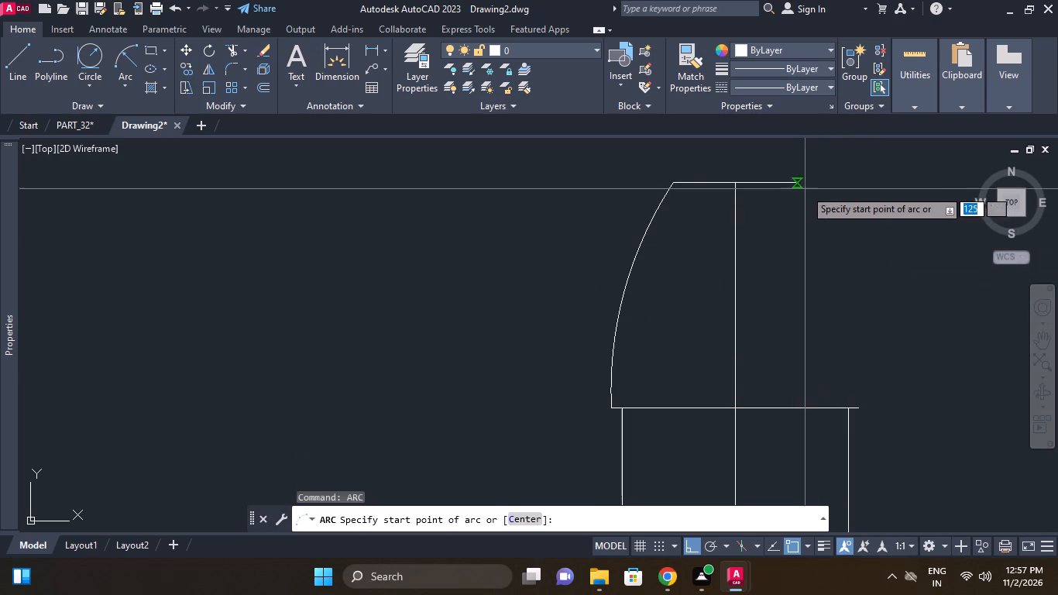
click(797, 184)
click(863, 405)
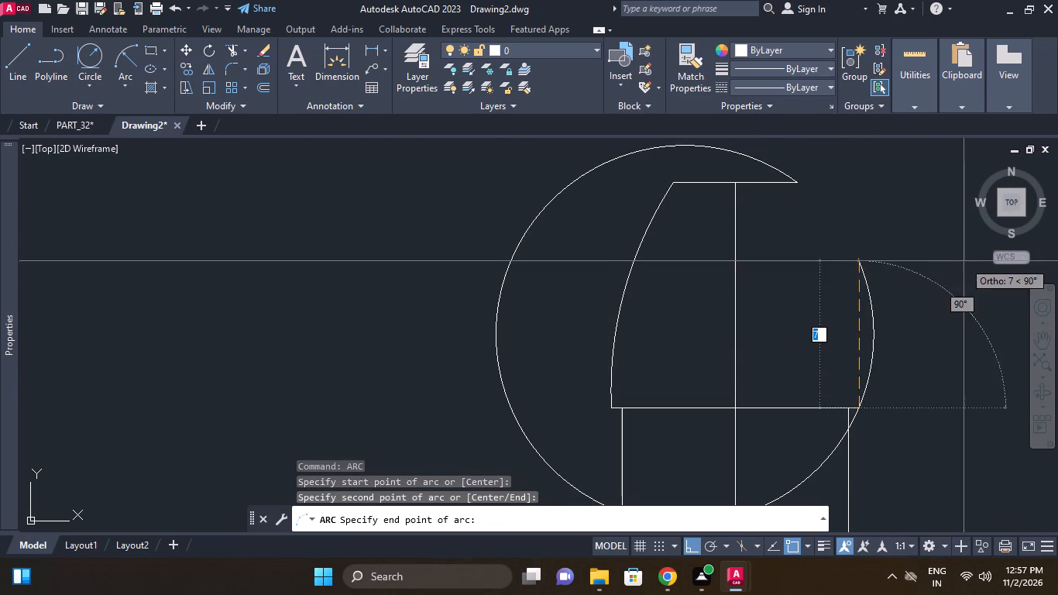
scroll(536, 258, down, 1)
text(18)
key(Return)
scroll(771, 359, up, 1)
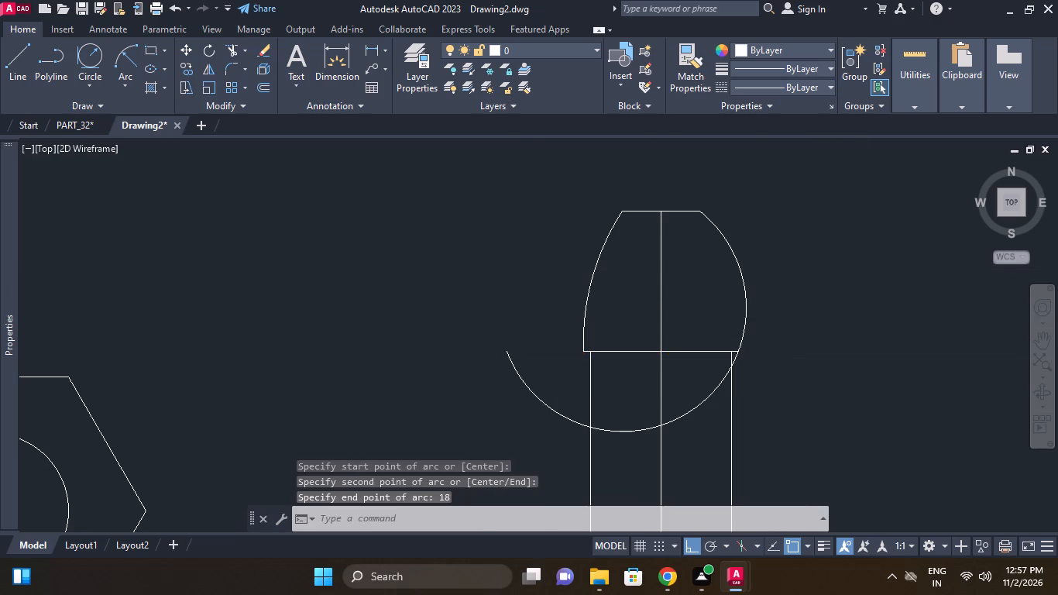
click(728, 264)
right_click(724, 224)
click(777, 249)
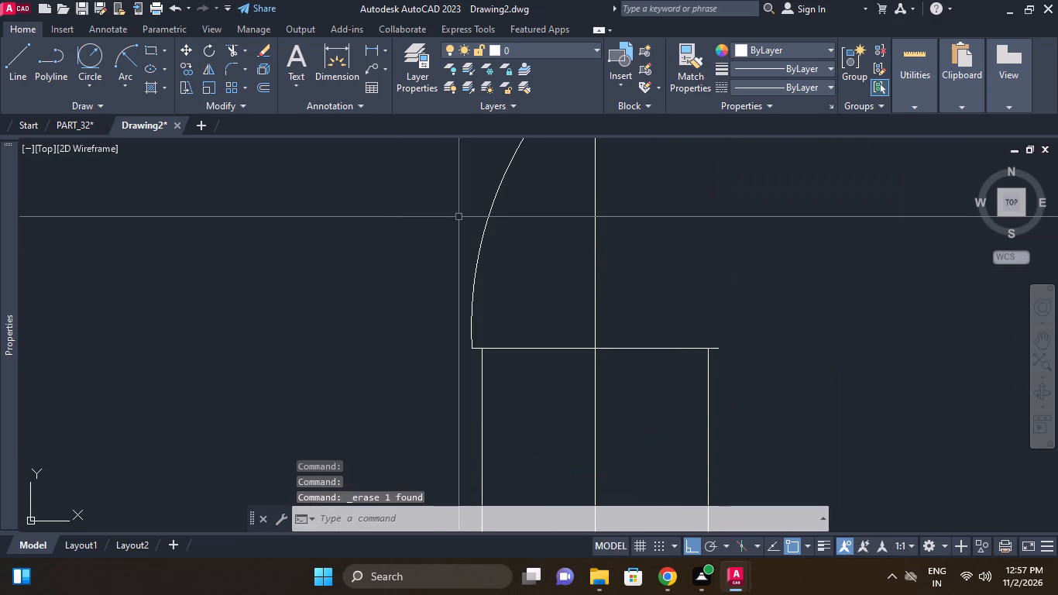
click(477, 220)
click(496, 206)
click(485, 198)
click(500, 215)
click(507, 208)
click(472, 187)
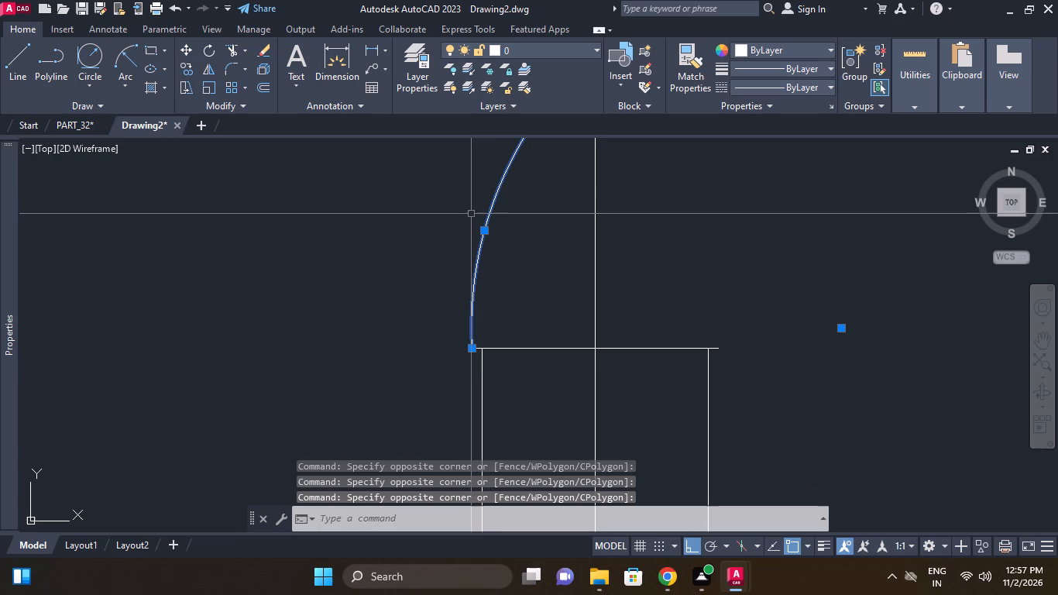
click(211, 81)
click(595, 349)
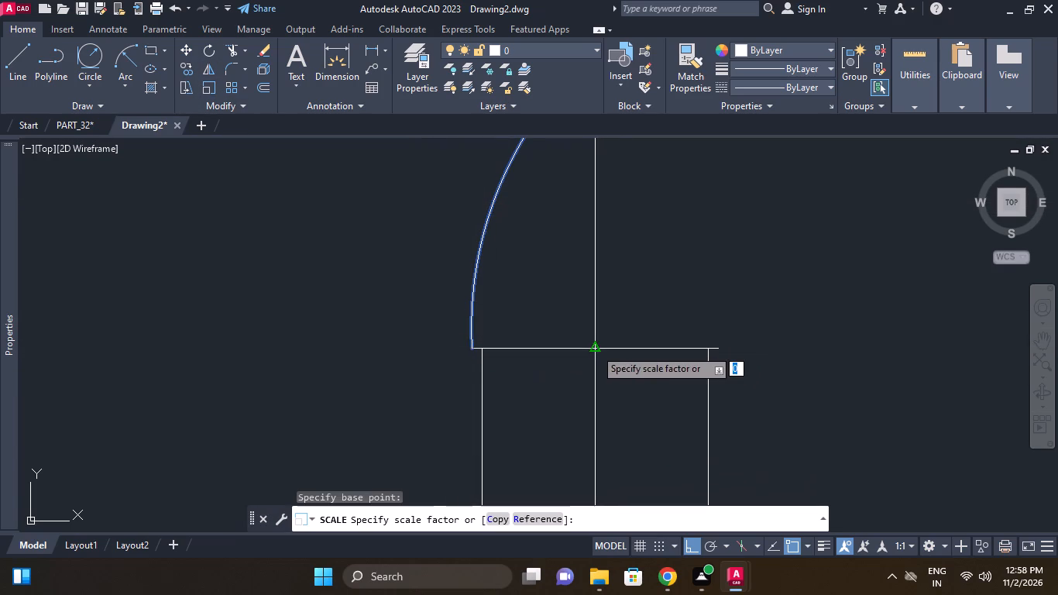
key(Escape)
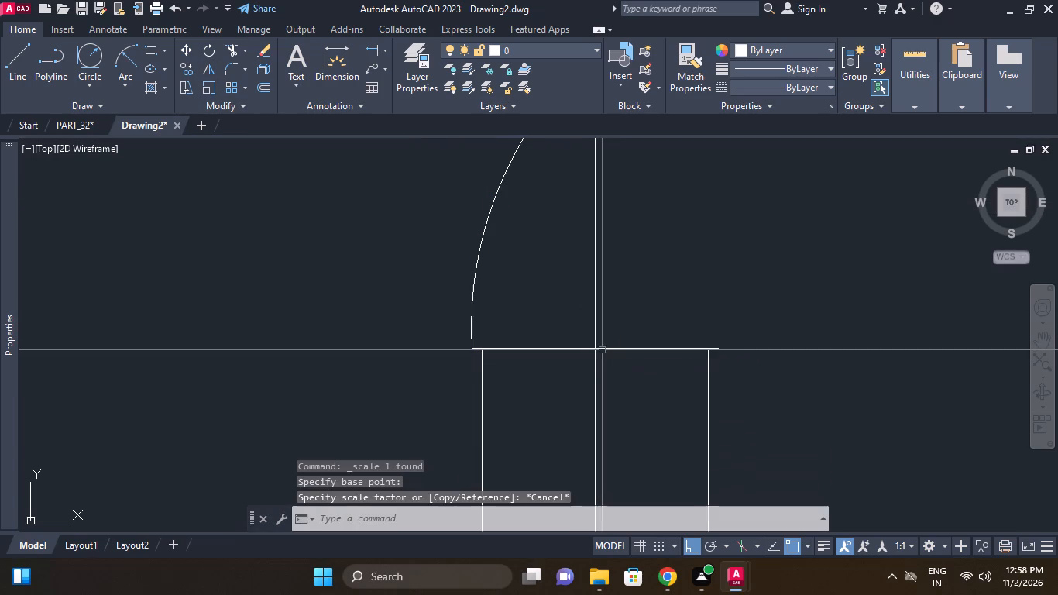
Mirror the left arc about the pin's vertical axis, keeping the original.
drag(523, 262, 517, 253)
click(448, 198)
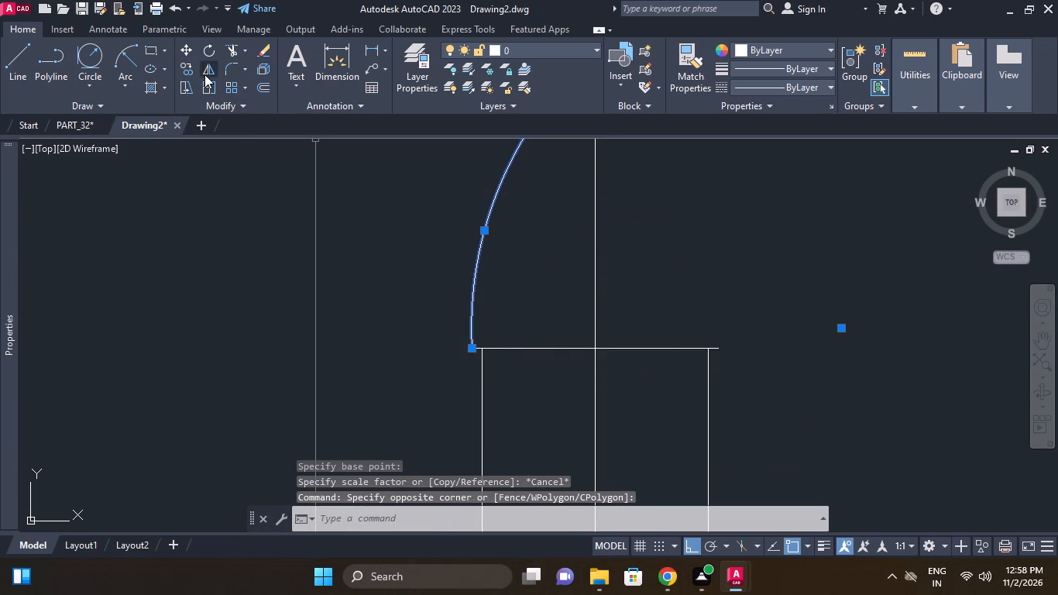
click(204, 74)
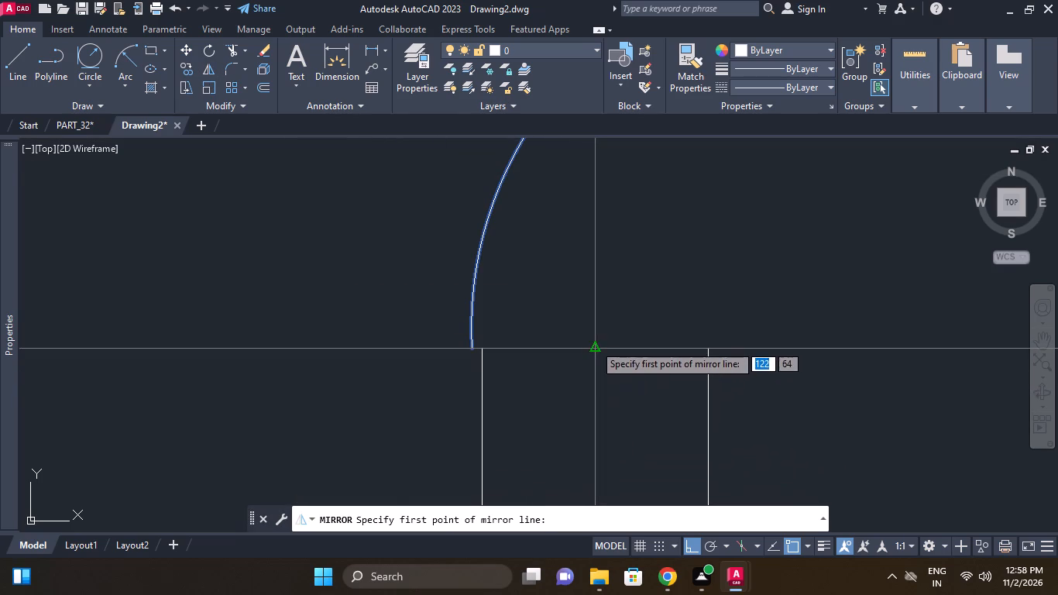
click(594, 344)
click(599, 384)
drag(639, 442, 599, 384)
Offset the horizontal edge at the base of the curved tip upward by 1 mm.
scroll(610, 319, down, 3)
middle_drag(610, 319, 599, 258)
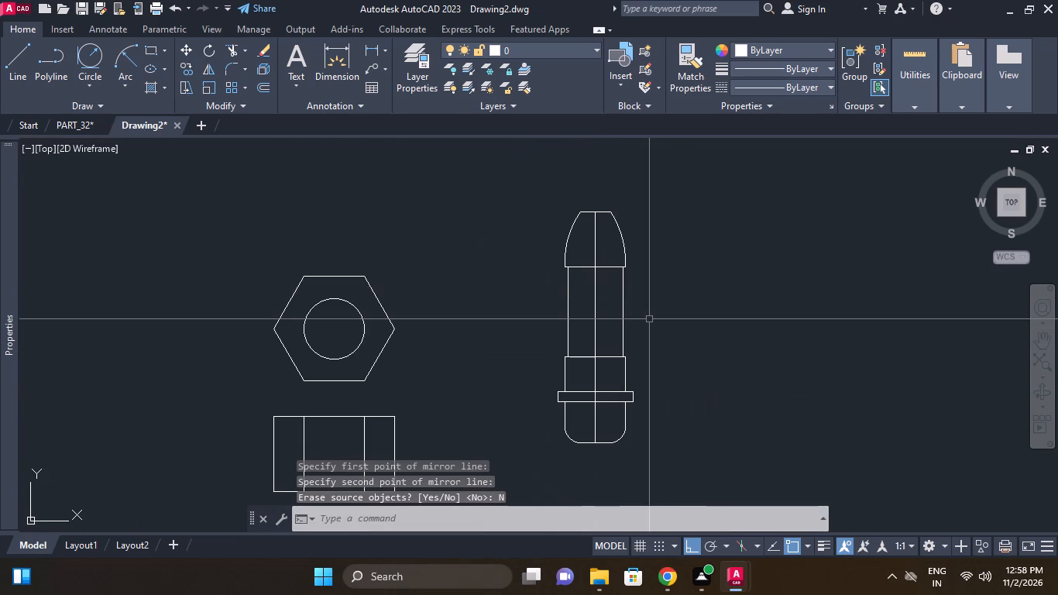
scroll(610, 294, up, 1)
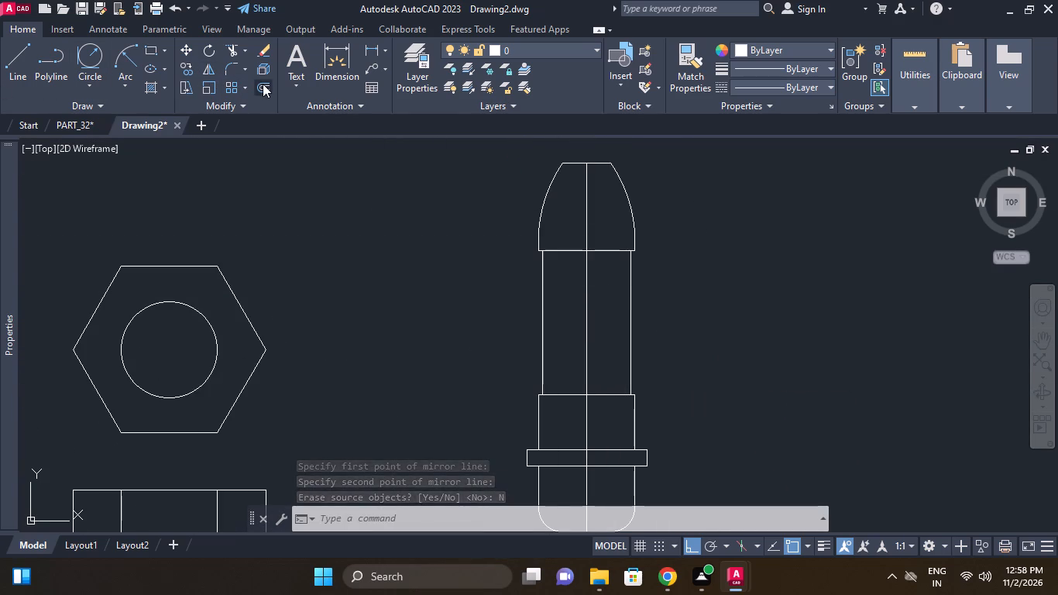
click(263, 84)
key(1)
key(Return)
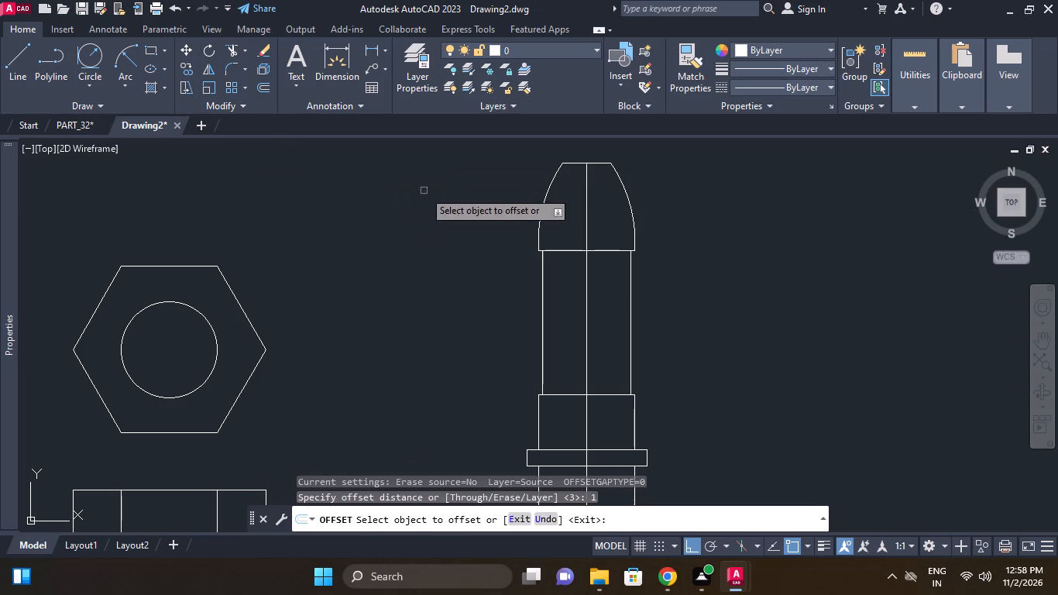
click(591, 249)
click(592, 235)
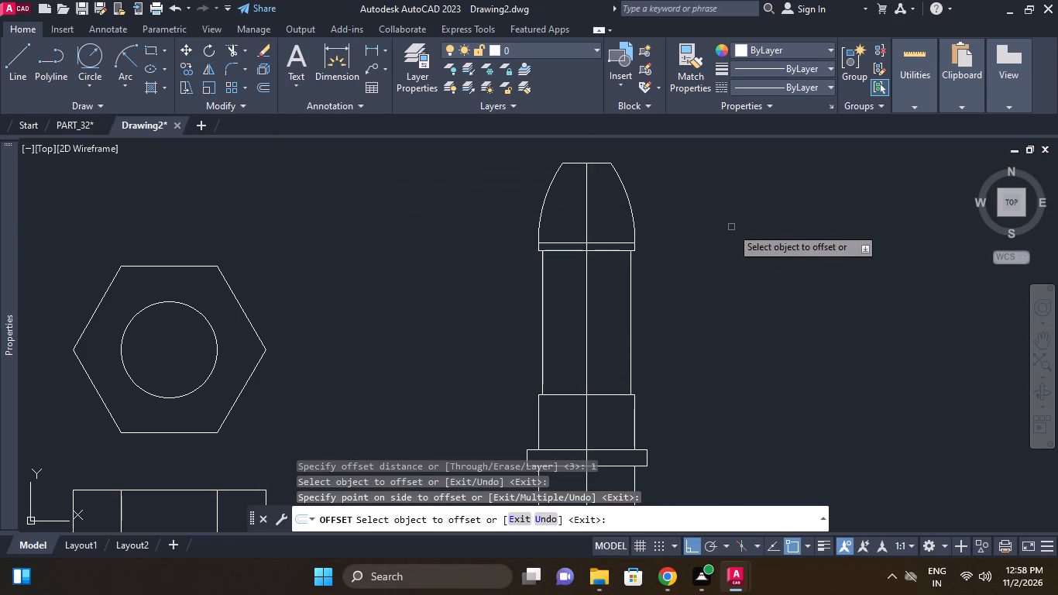
scroll(696, 268, down, 1)
middle_drag(692, 269, 683, 250)
right_click(678, 293)
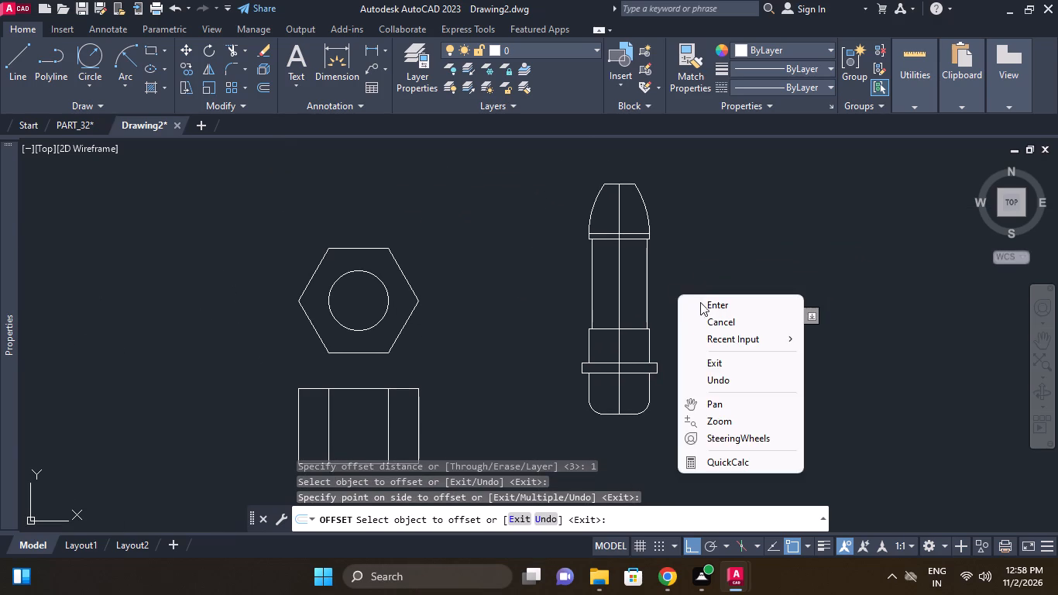
click(700, 302)
Lengthen the pin's vertical axis line about 2 mm past the top edge and about 3 mm past the bottom edge.
middle_drag(681, 323, 676, 290)
click(617, 235)
middle_drag(751, 253, 754, 288)
scroll(639, 204, up, 1)
middle_drag(616, 180, 625, 243)
scroll(625, 243, up, 1)
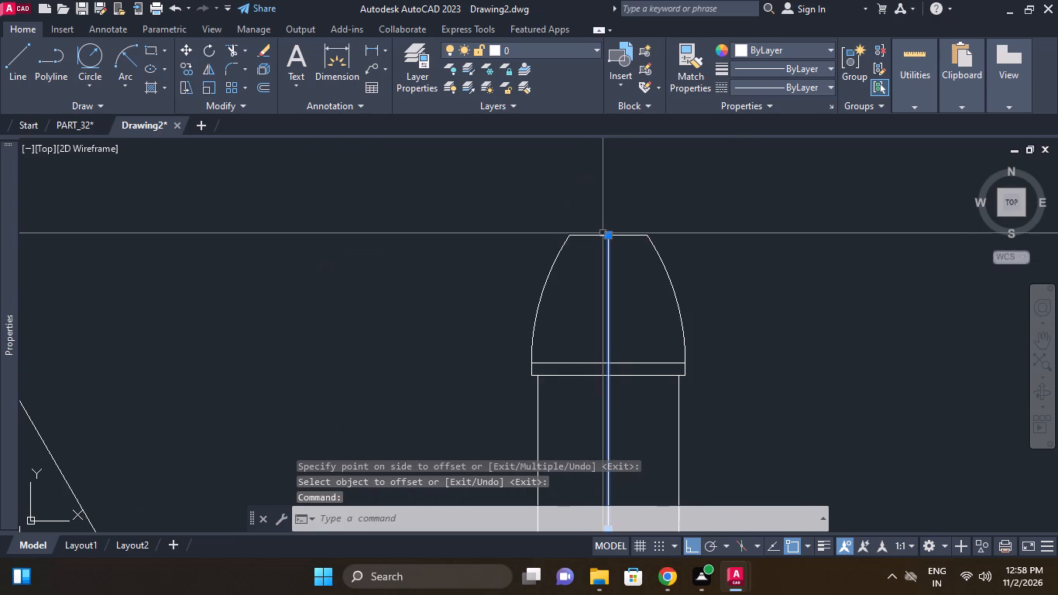
click(610, 238)
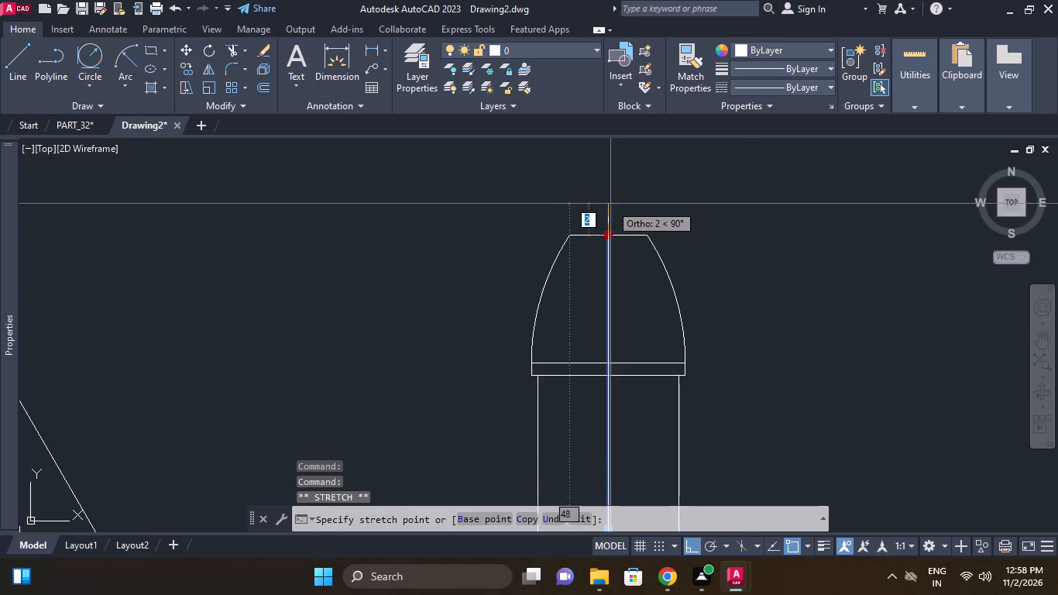
click(610, 204)
middle_drag(636, 230, 637, 167)
scroll(635, 229, down, 1)
middle_drag(639, 340, 614, 204)
middle_drag(629, 346, 619, 285)
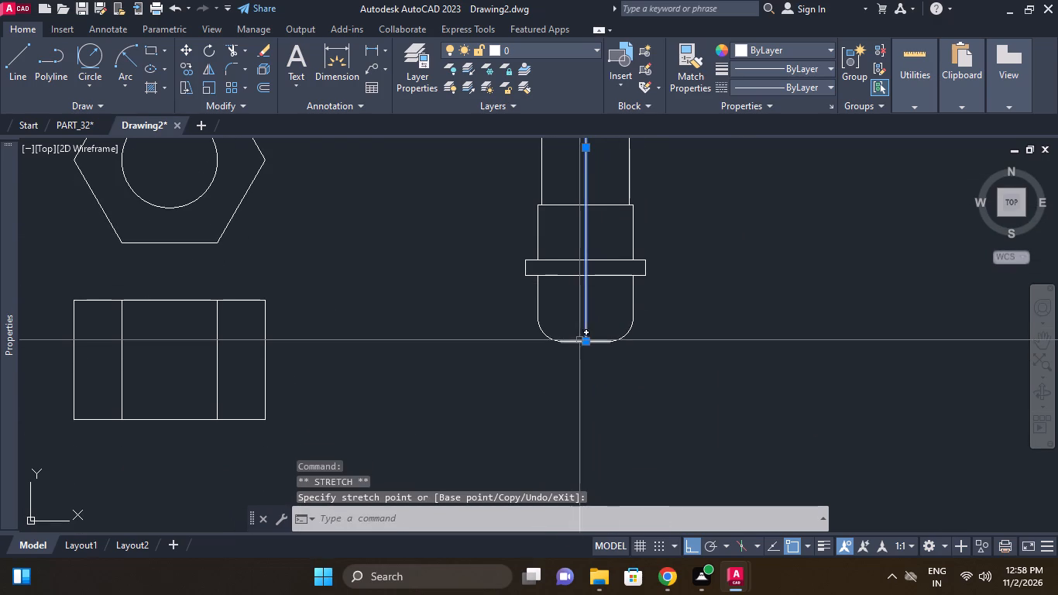
click(584, 340)
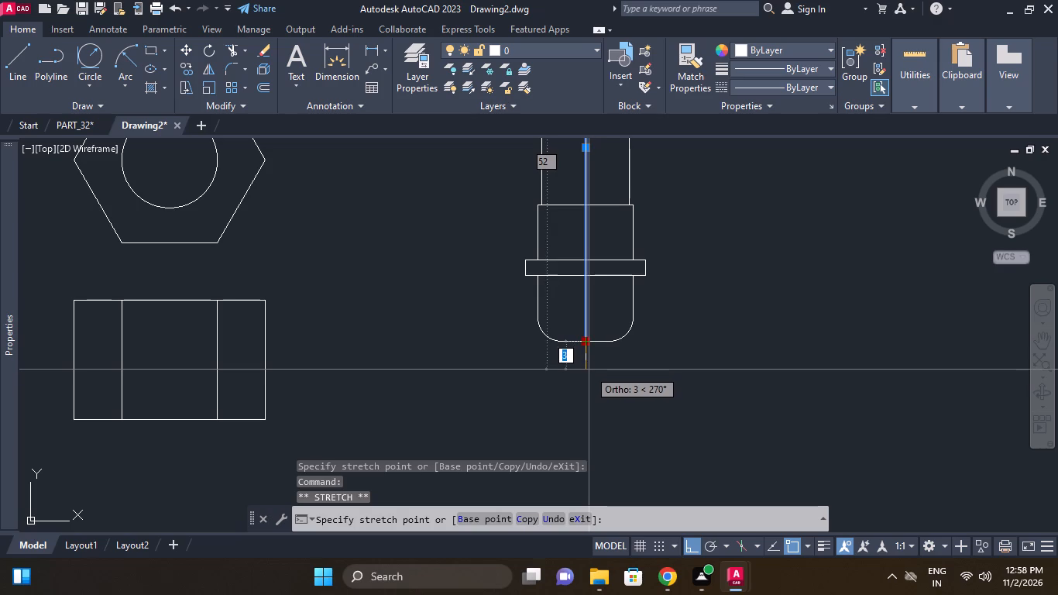
click(589, 372)
Set the colour of the pin's vertical axis line to red.
click(789, 51)
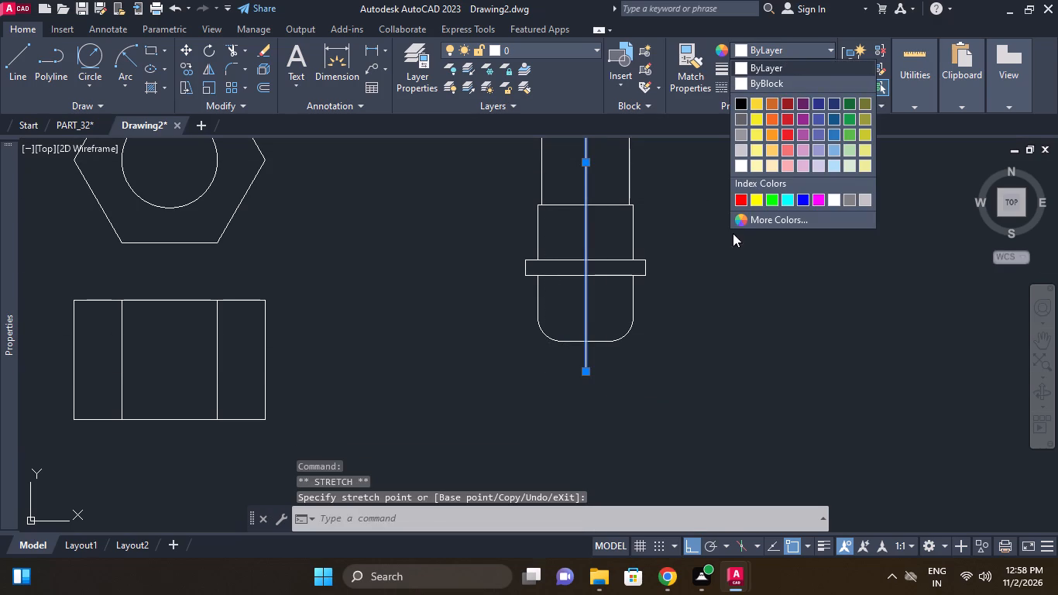
click(740, 198)
Load the CENTER linetype and apply it to the pin's vertical axis line.
click(769, 86)
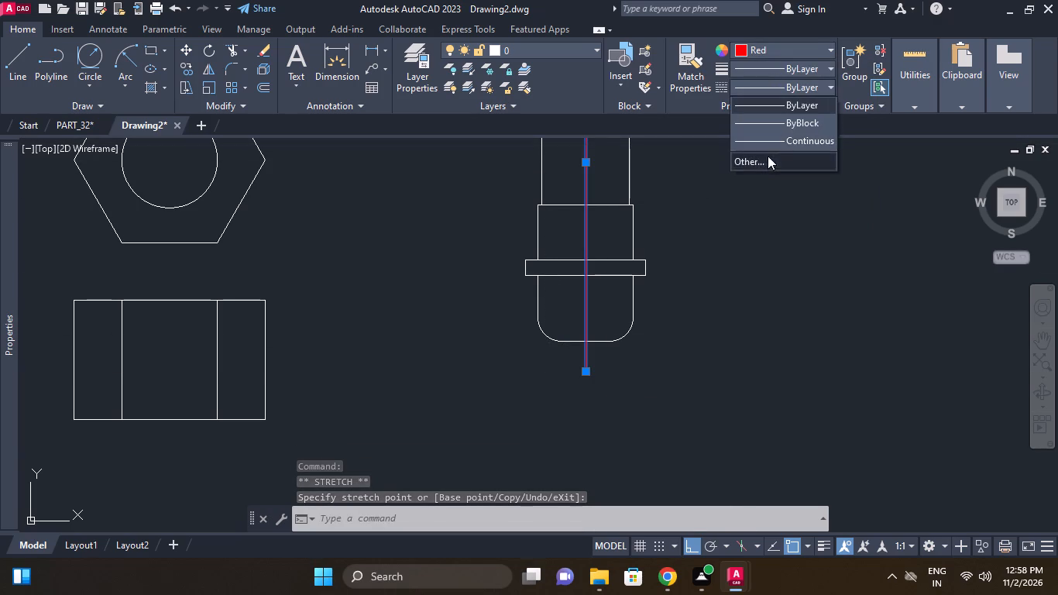
click(768, 159)
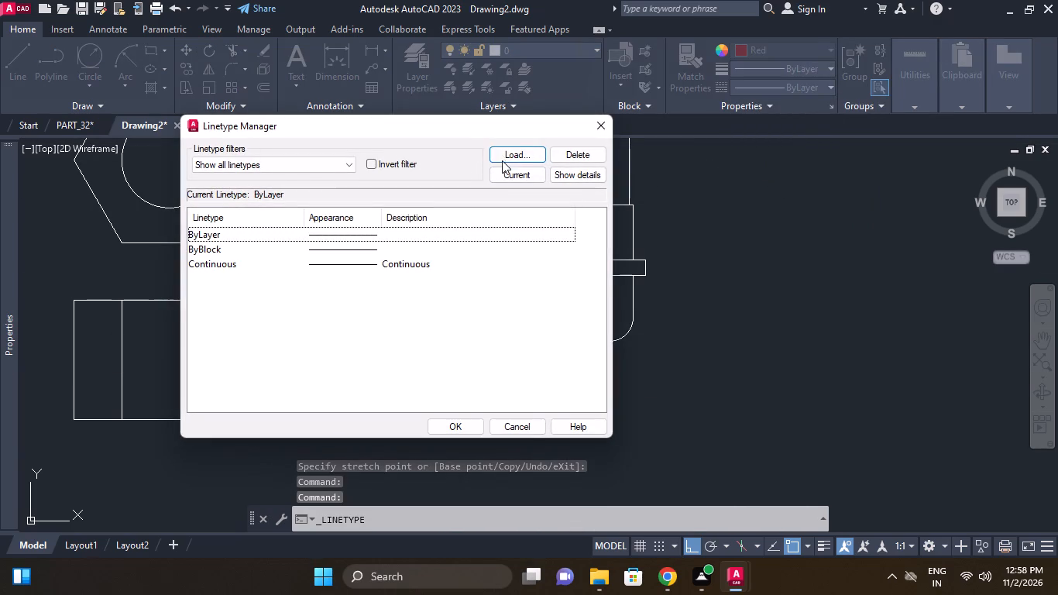
click(506, 160)
scroll(307, 295, down, 5)
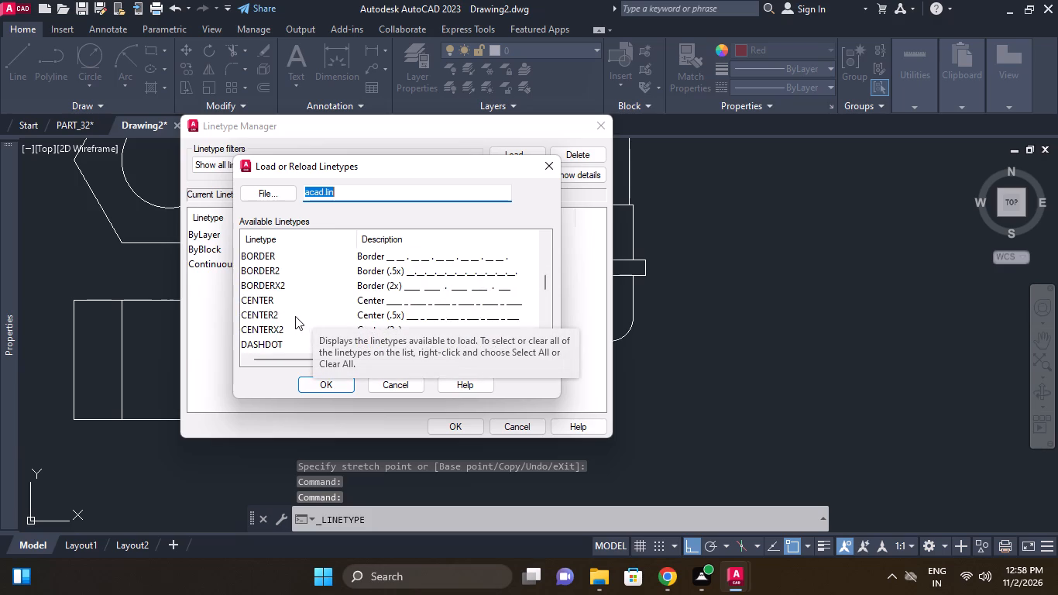
scroll(290, 317, down, 1)
click(270, 259)
click(316, 379)
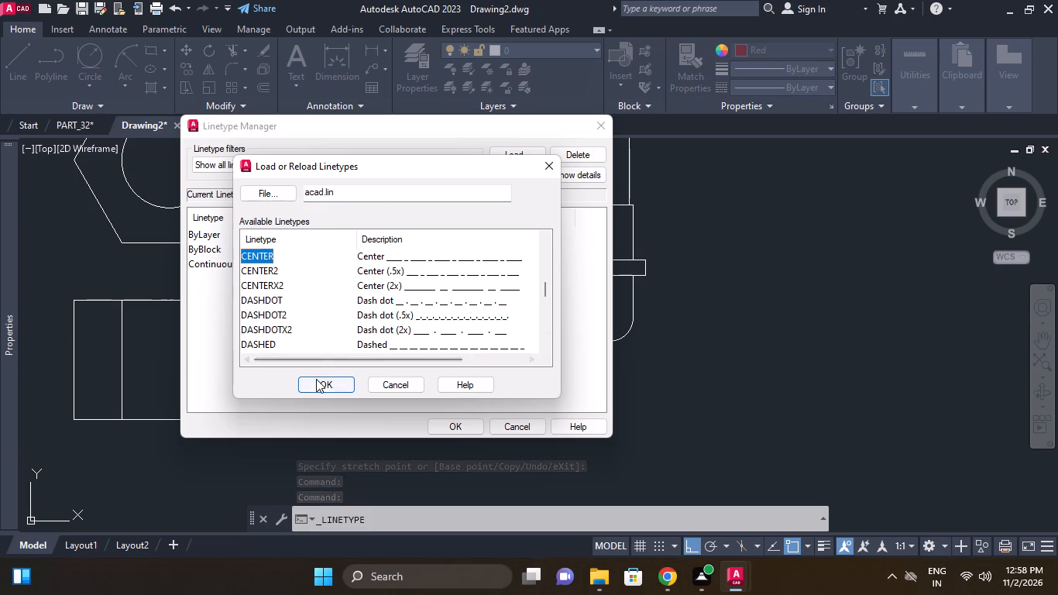
click(467, 420)
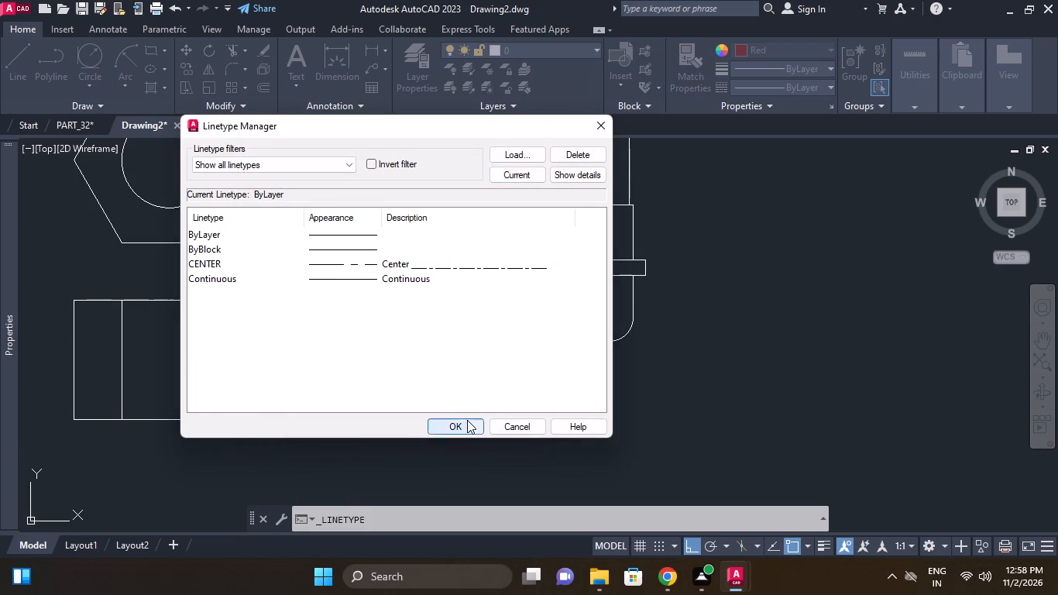
click(598, 302)
click(559, 295)
click(787, 80)
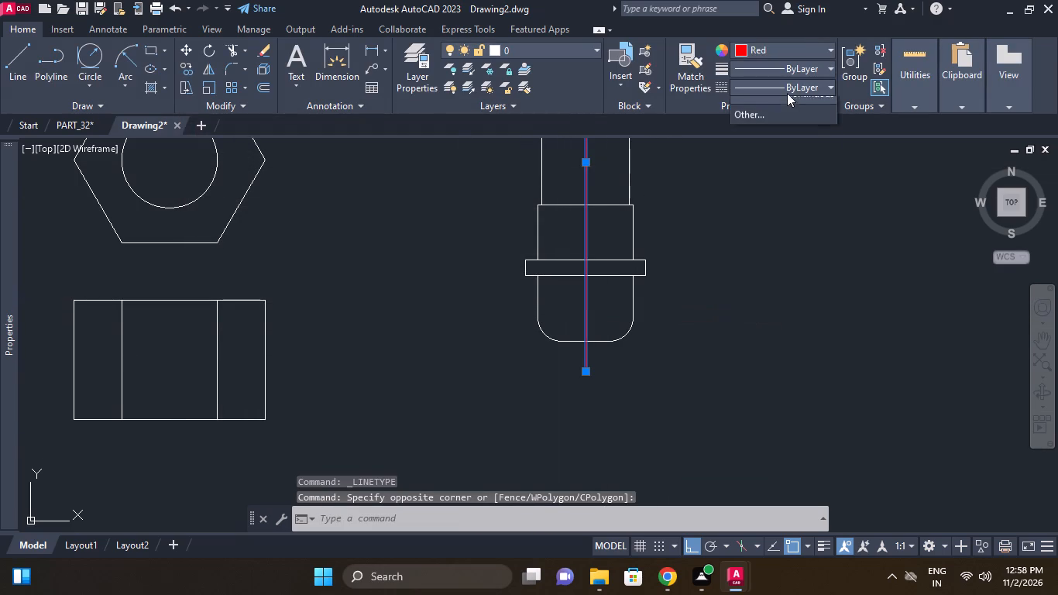
click(775, 136)
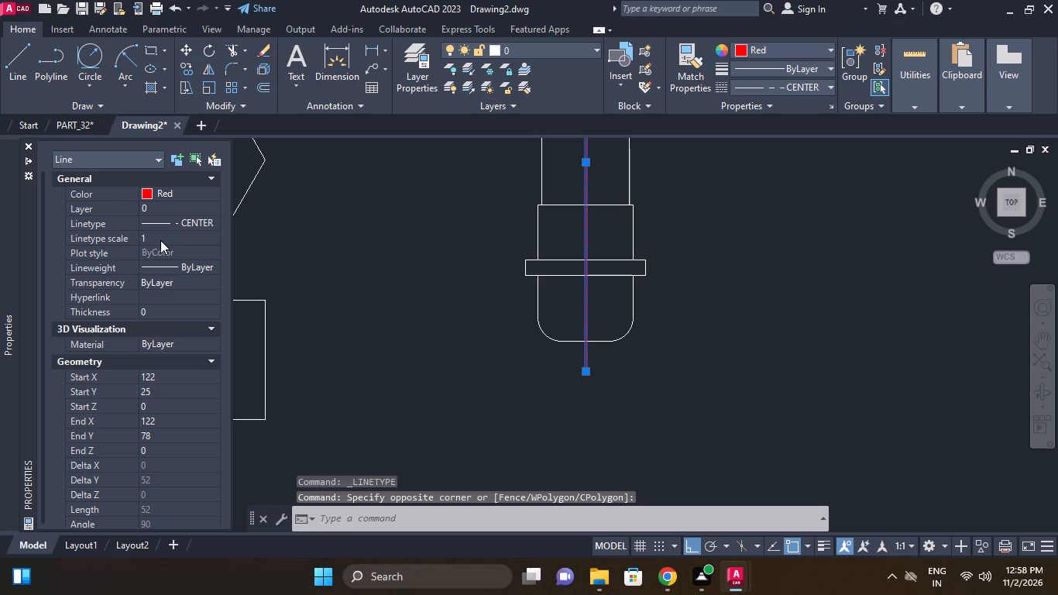
Set the linetype scale of the pin's vertical axis line to 5.
click(160, 240)
key(5)
key(Return)
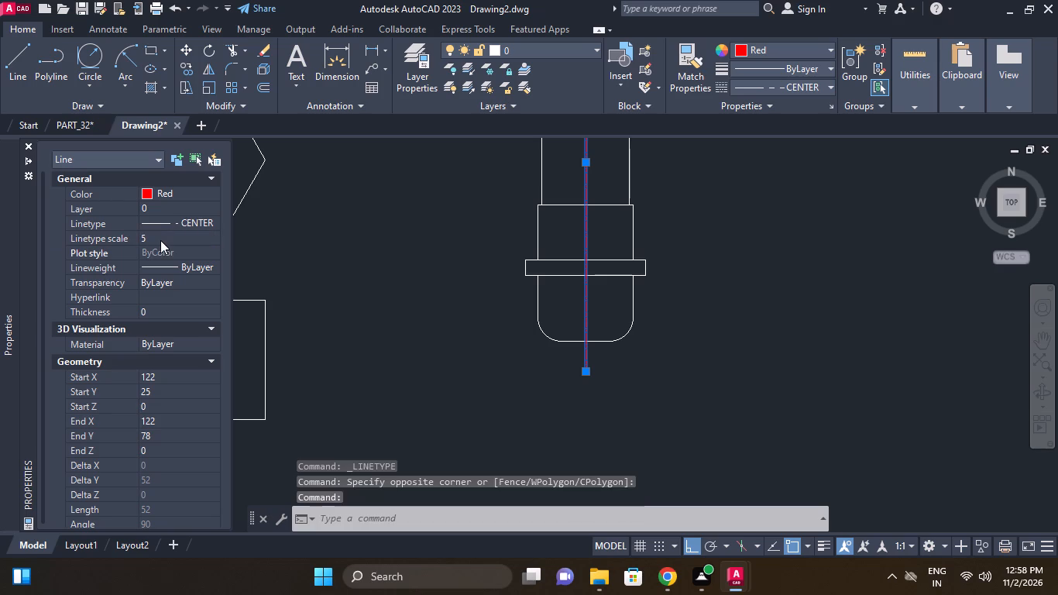
scroll(416, 277, down, 2)
middle_drag(416, 283, 430, 314)
scroll(559, 314, up, 1)
middle_drag(559, 314, 606, 375)
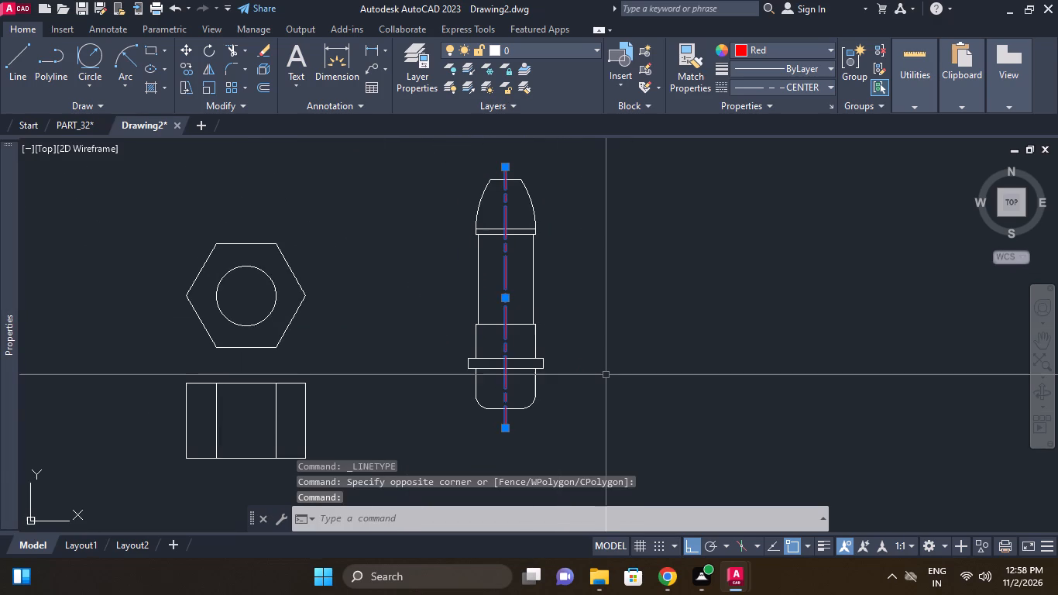
middle_drag(606, 375, 634, 370)
key(Escape)
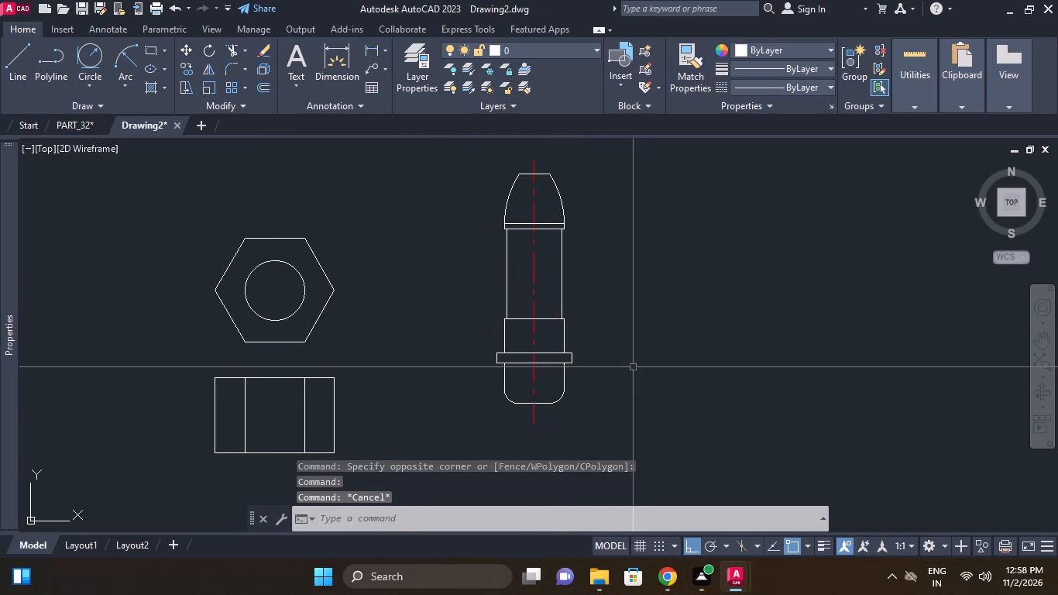
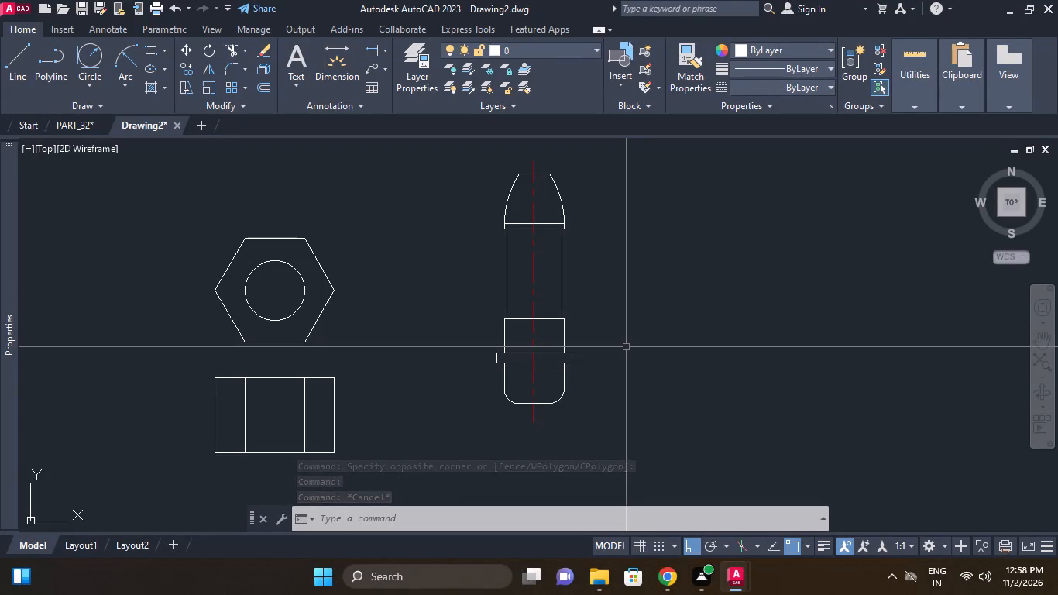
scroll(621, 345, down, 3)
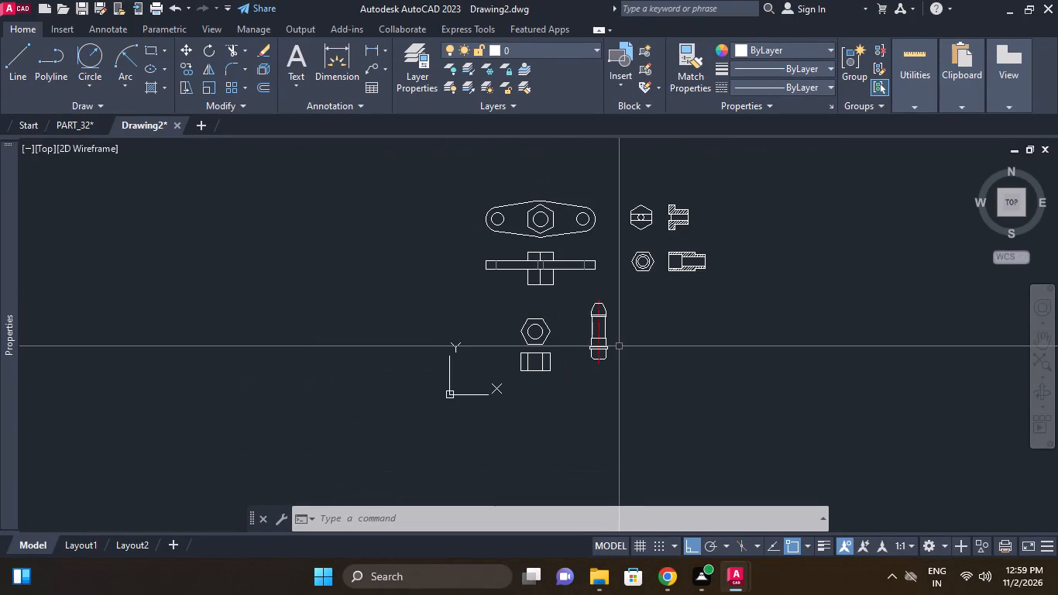
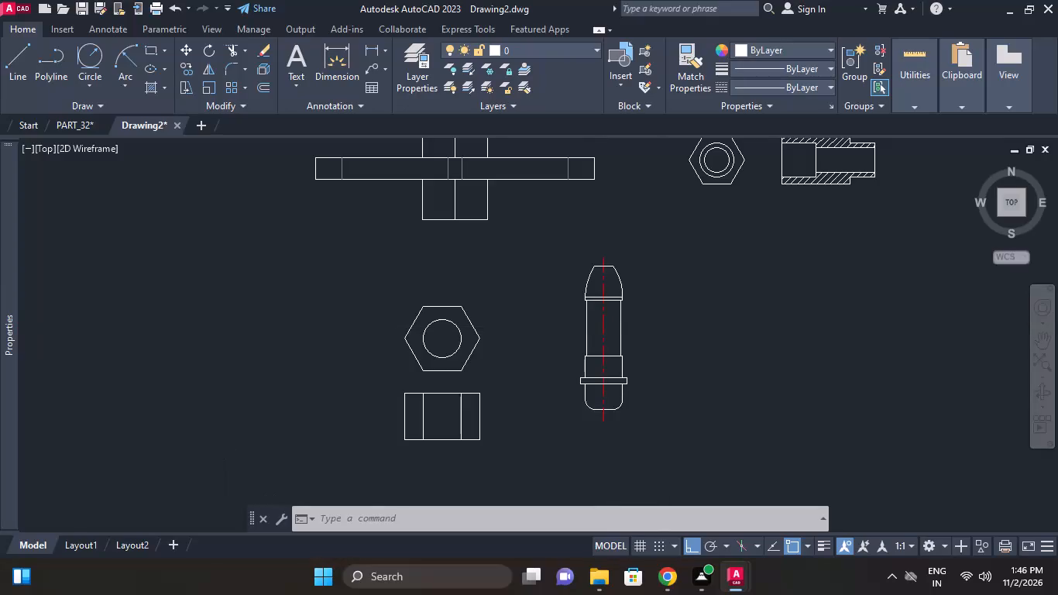
Copy the collared pin together with its centreline about 36 mm horizontally to the right of the original.
middle_click(667, 327)
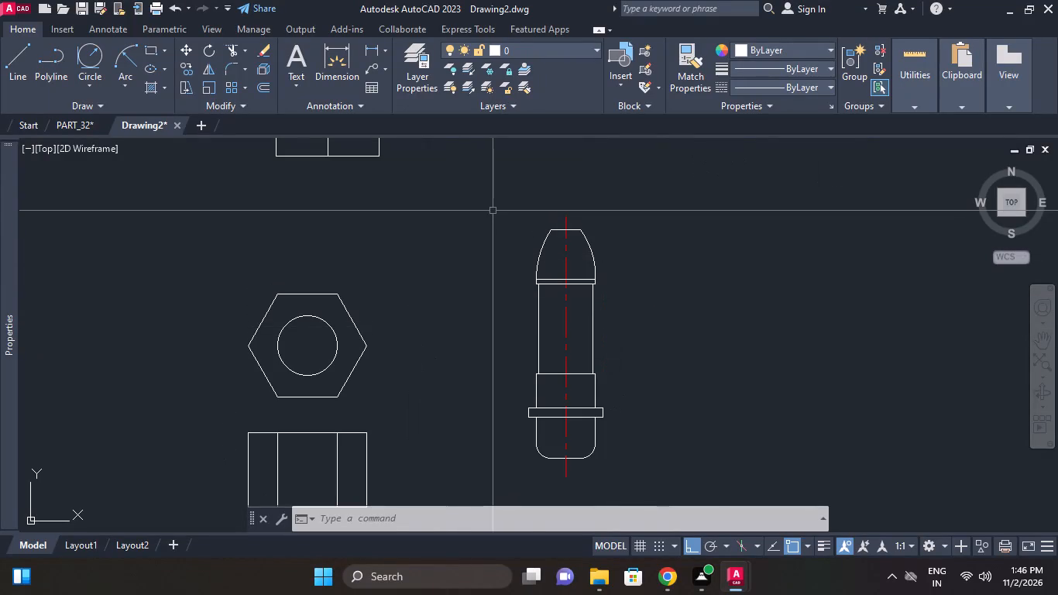
click(493, 211)
click(641, 469)
middle_drag(593, 471, 605, 415)
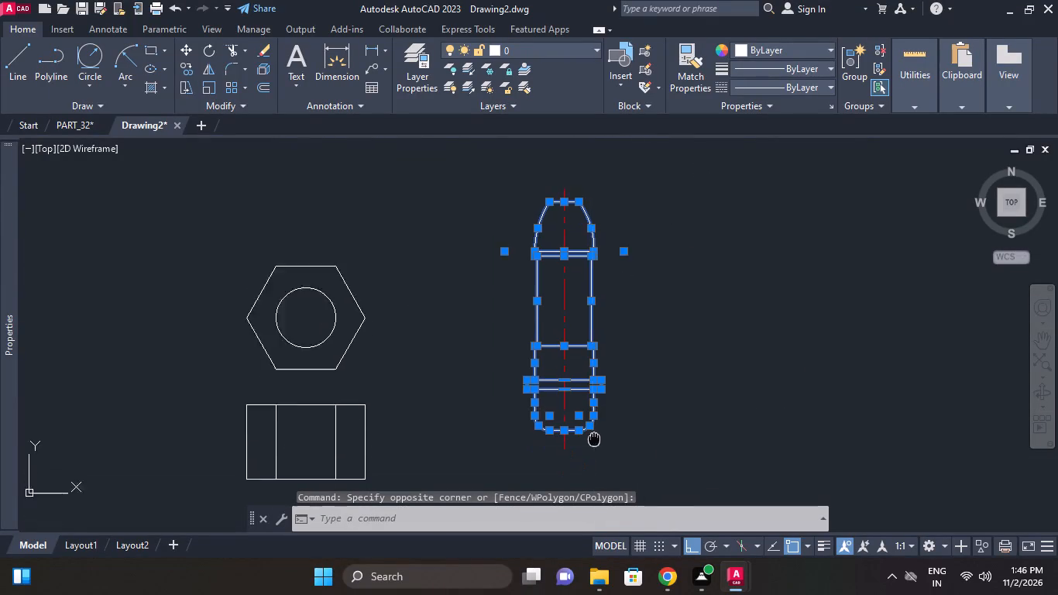
middle_drag(605, 415, 616, 399)
scroll(622, 425, up, 1)
click(622, 428)
click(542, 384)
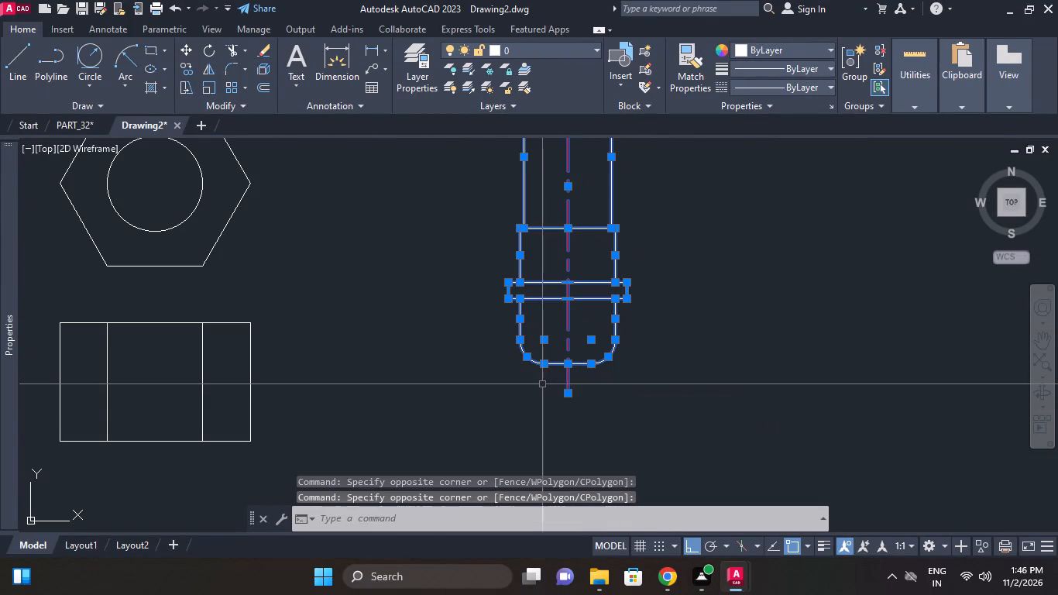
right_click(778, 304)
click(820, 307)
click(752, 308)
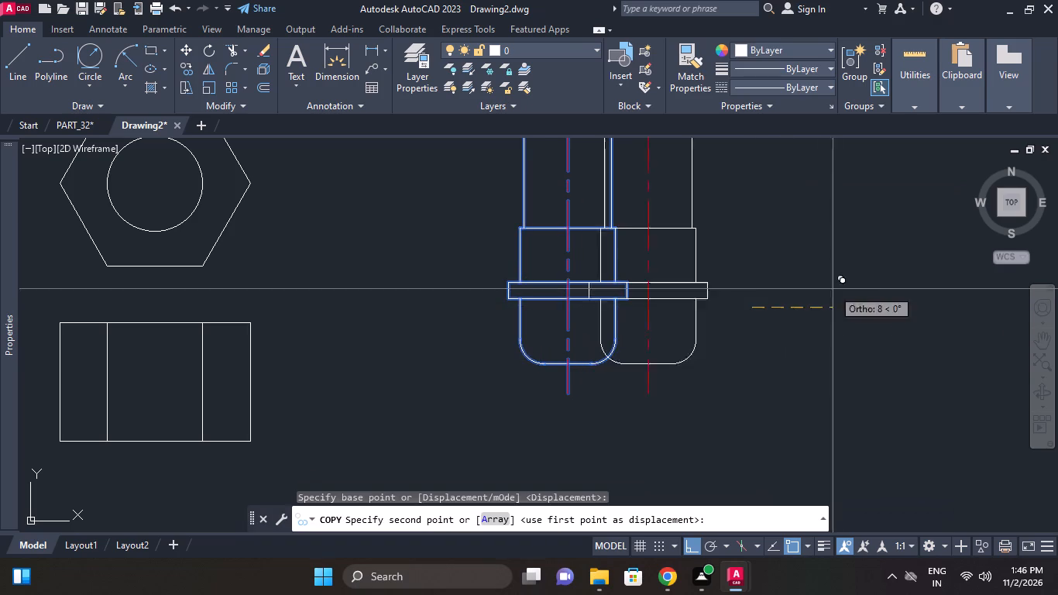
middle_drag(868, 284, 737, 340)
scroll(855, 305, down, 1)
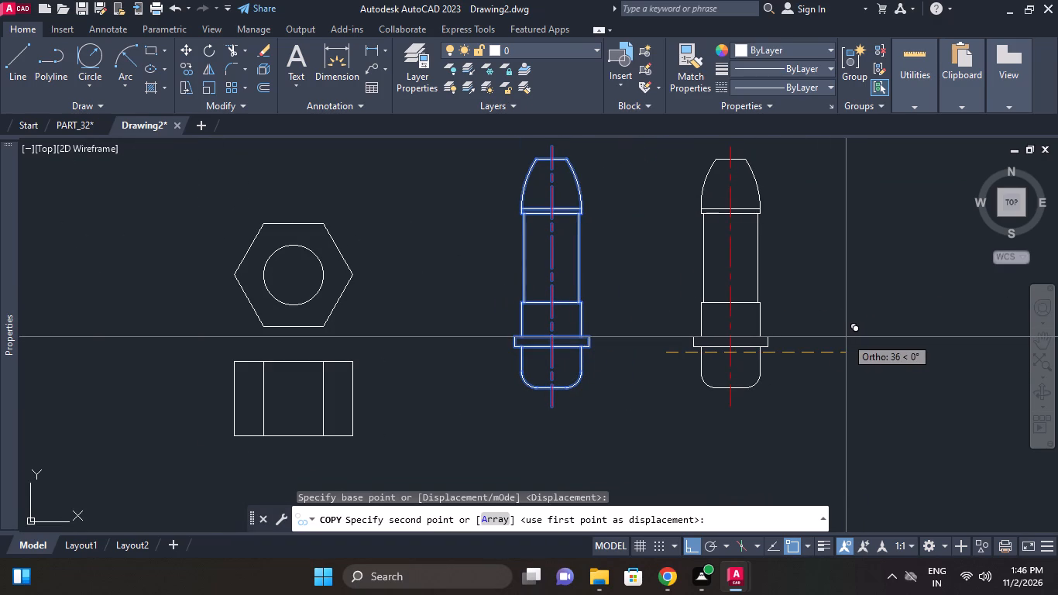
click(846, 337)
right_click(803, 201)
click(857, 216)
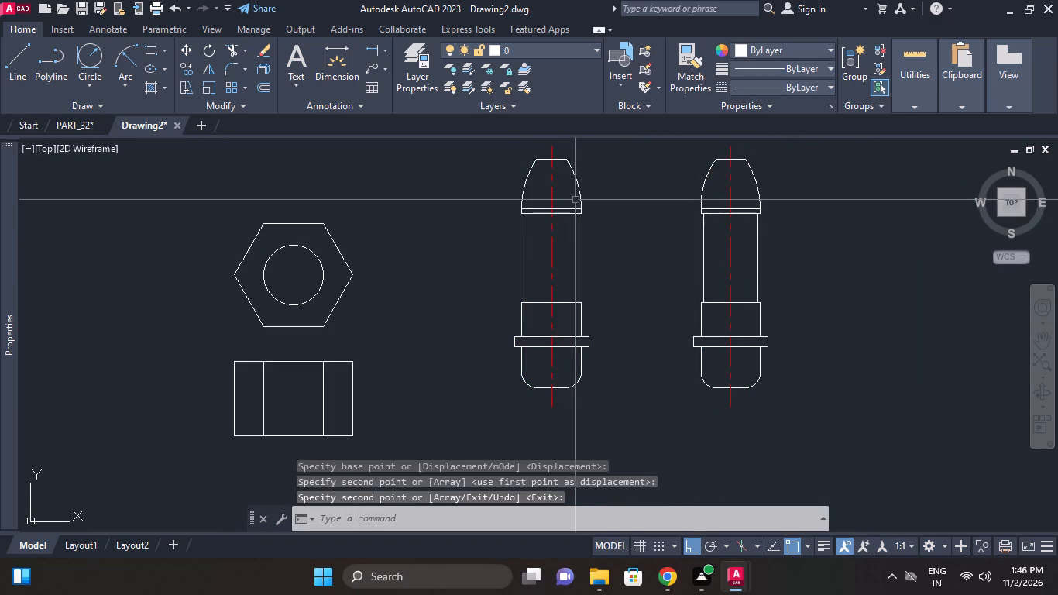
Trim the collar's two inner edge lines and the shoulder line out of the copied pin's interior.
click(232, 44)
right_click(202, 198)
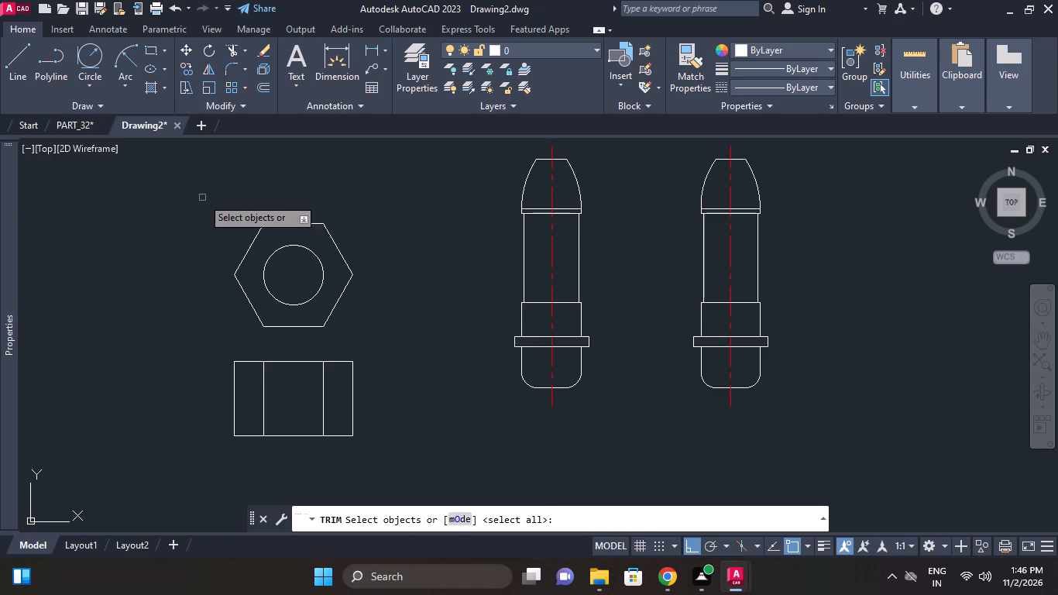
click(210, 201)
scroll(752, 357, up, 2)
click(668, 332)
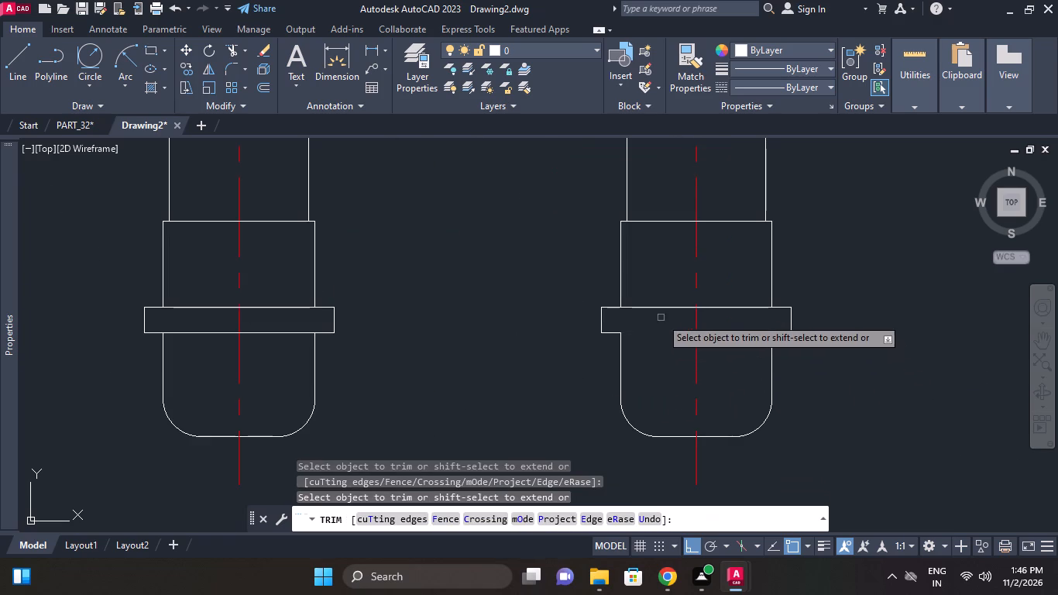
click(661, 318)
click(654, 301)
click(721, 309)
click(721, 332)
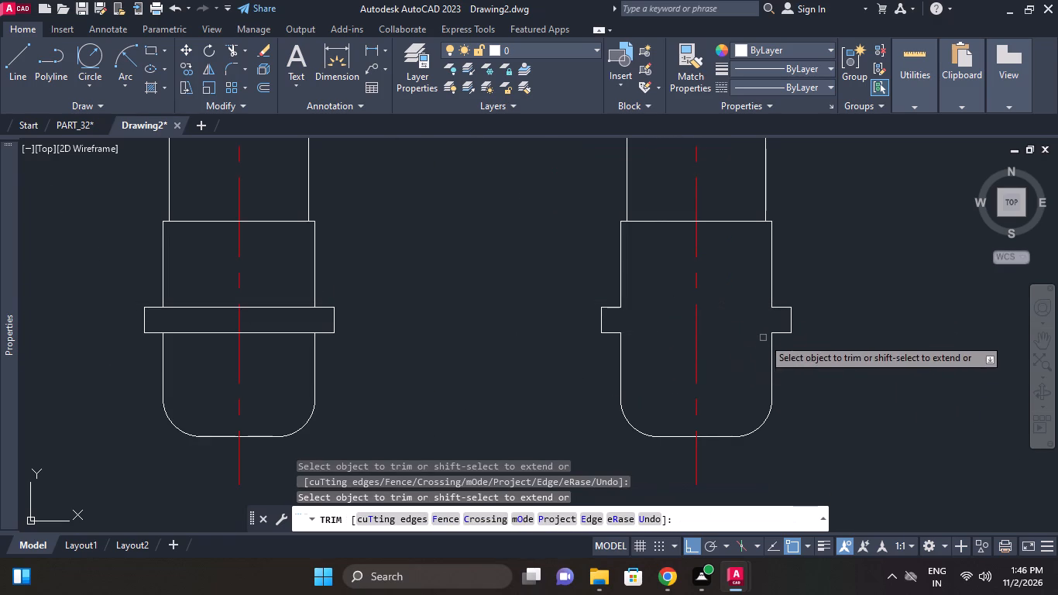
click(721, 219)
click(654, 222)
Remove the two horizontal lines at the base of the copied pin's nose, trimming them and erasing the leftover segment.
middle_drag(669, 270, 692, 393)
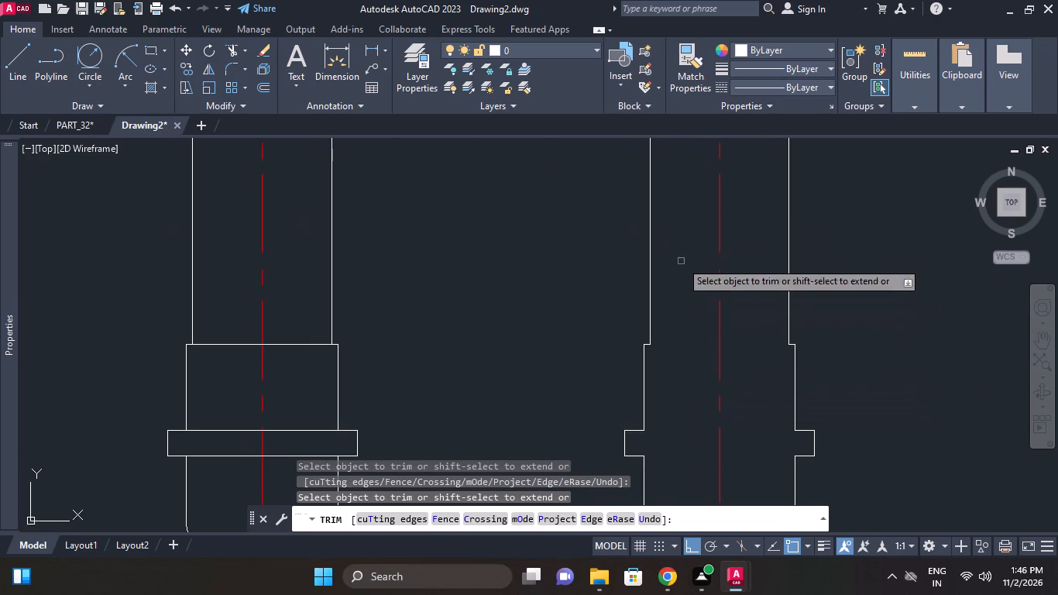
middle_drag(682, 254, 699, 421)
click(697, 286)
click(691, 267)
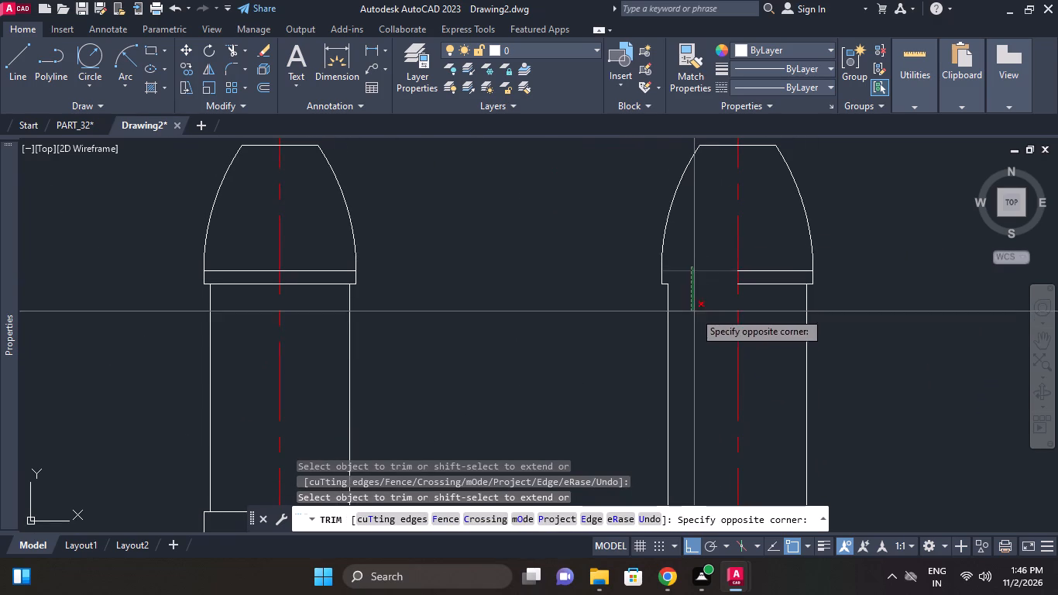
click(694, 311)
click(778, 272)
click(778, 282)
click(773, 269)
click(761, 280)
click(766, 265)
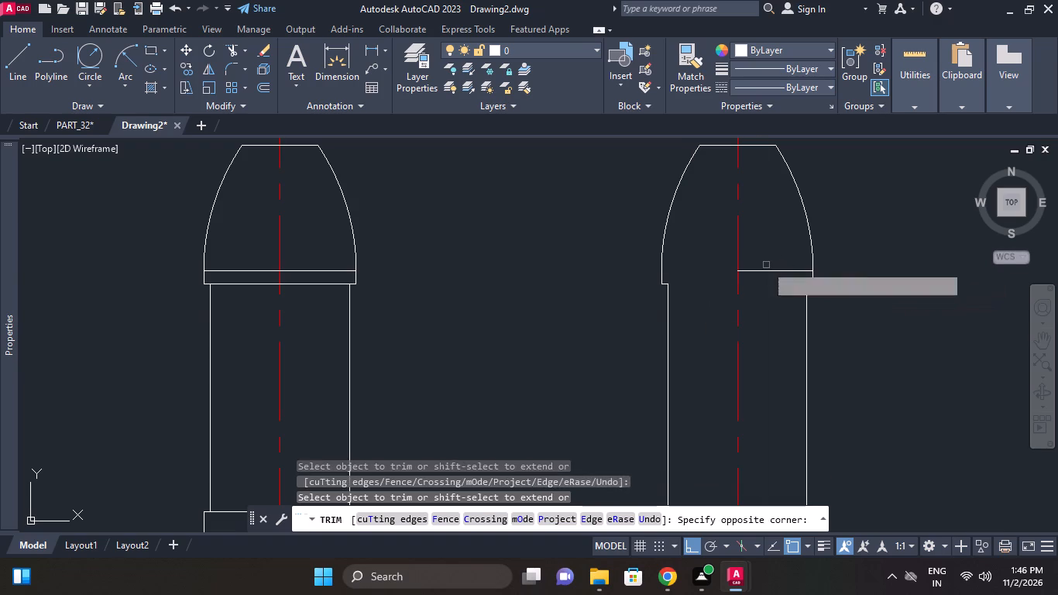
right_click(769, 247)
click(790, 253)
click(768, 263)
click(761, 273)
right_click(842, 262)
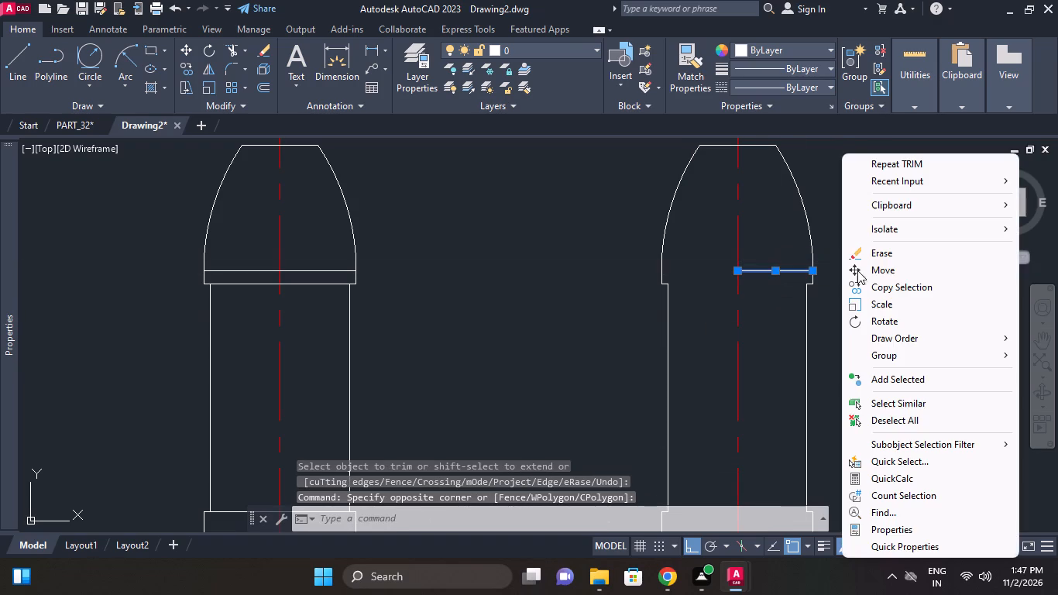
click(886, 249)
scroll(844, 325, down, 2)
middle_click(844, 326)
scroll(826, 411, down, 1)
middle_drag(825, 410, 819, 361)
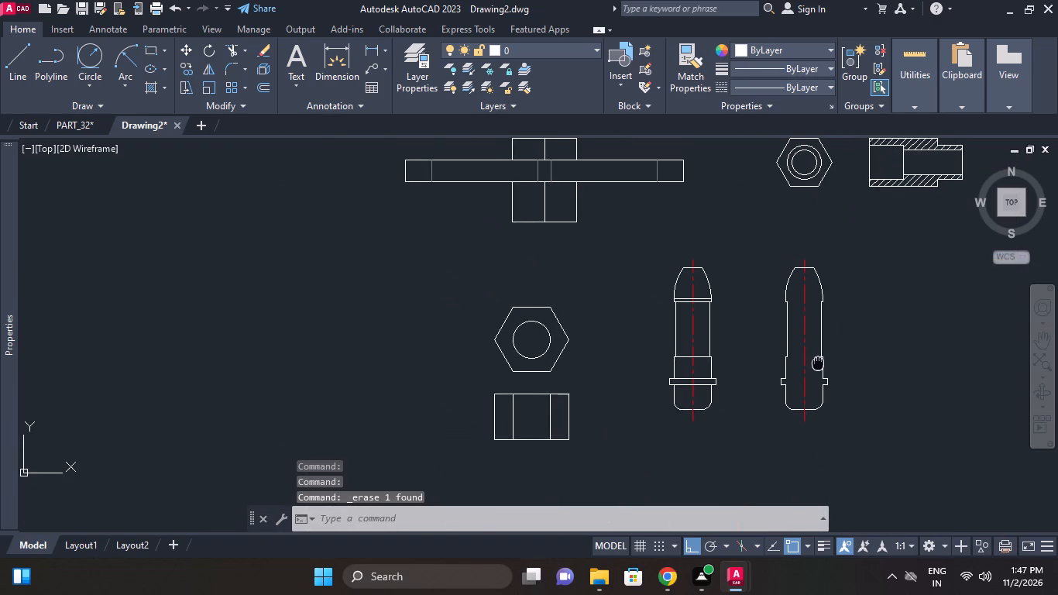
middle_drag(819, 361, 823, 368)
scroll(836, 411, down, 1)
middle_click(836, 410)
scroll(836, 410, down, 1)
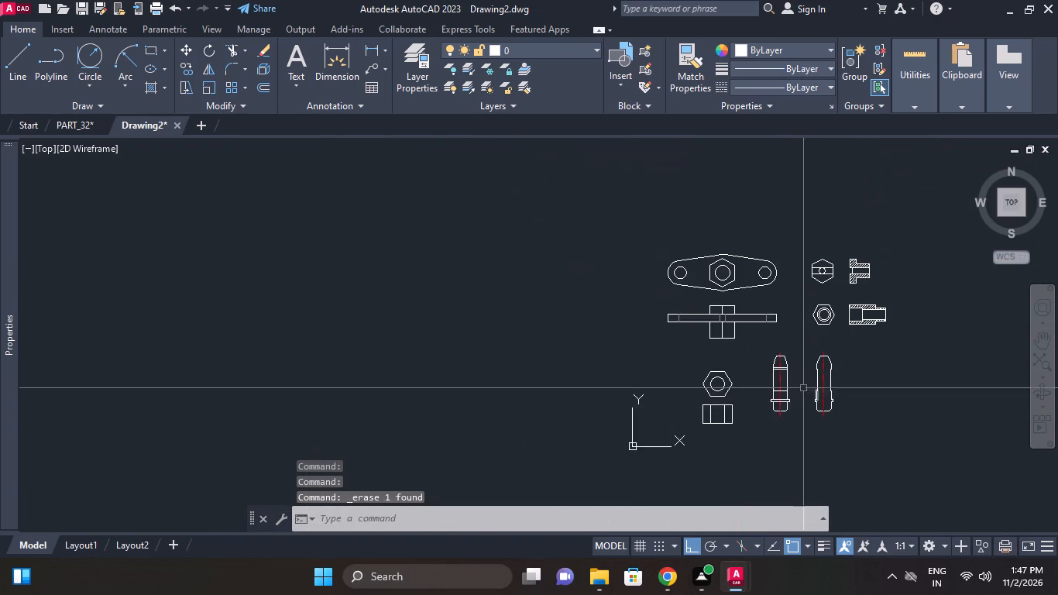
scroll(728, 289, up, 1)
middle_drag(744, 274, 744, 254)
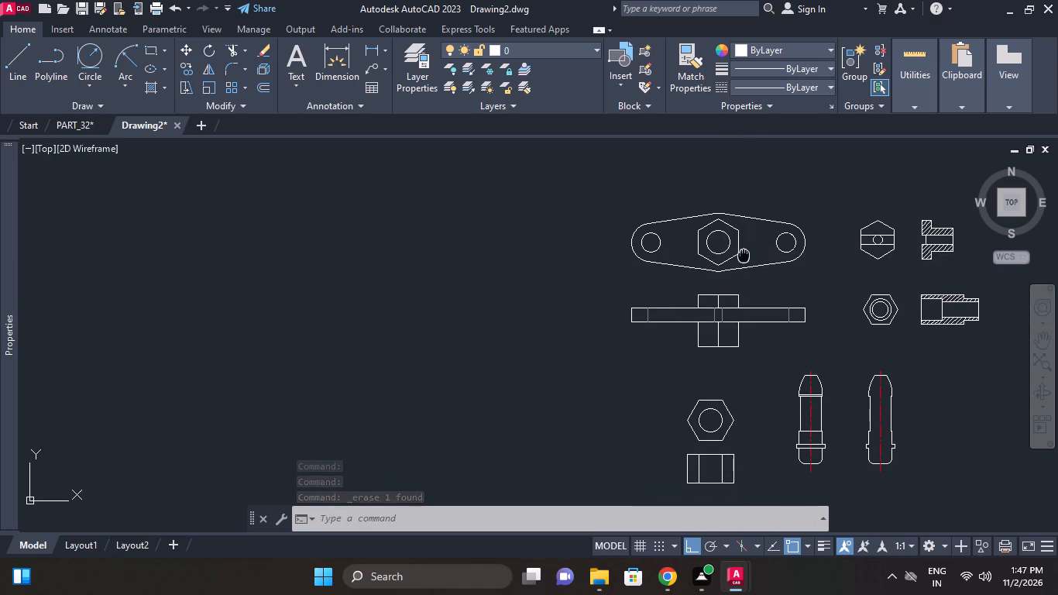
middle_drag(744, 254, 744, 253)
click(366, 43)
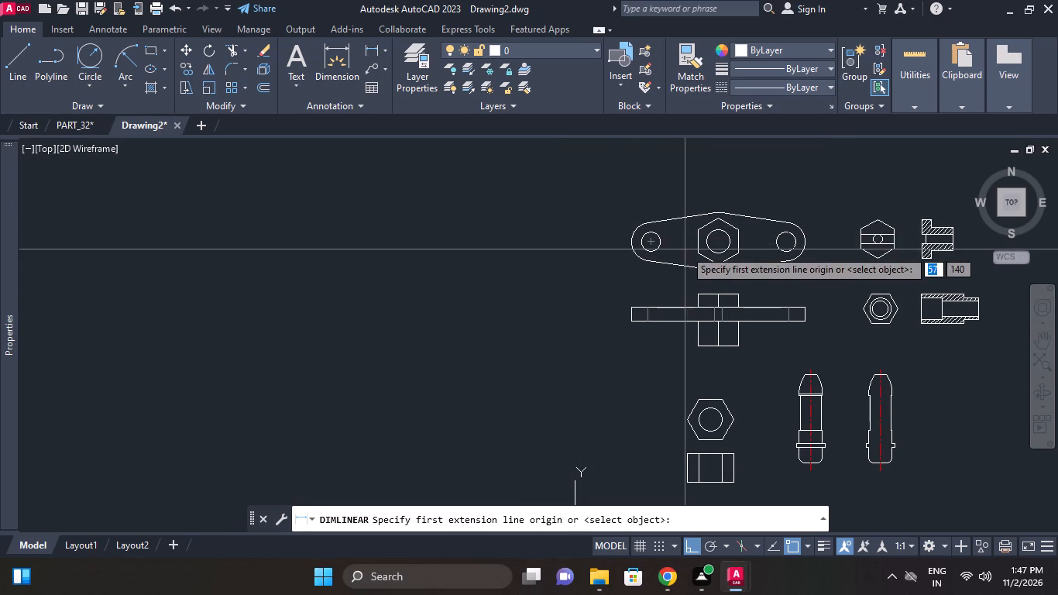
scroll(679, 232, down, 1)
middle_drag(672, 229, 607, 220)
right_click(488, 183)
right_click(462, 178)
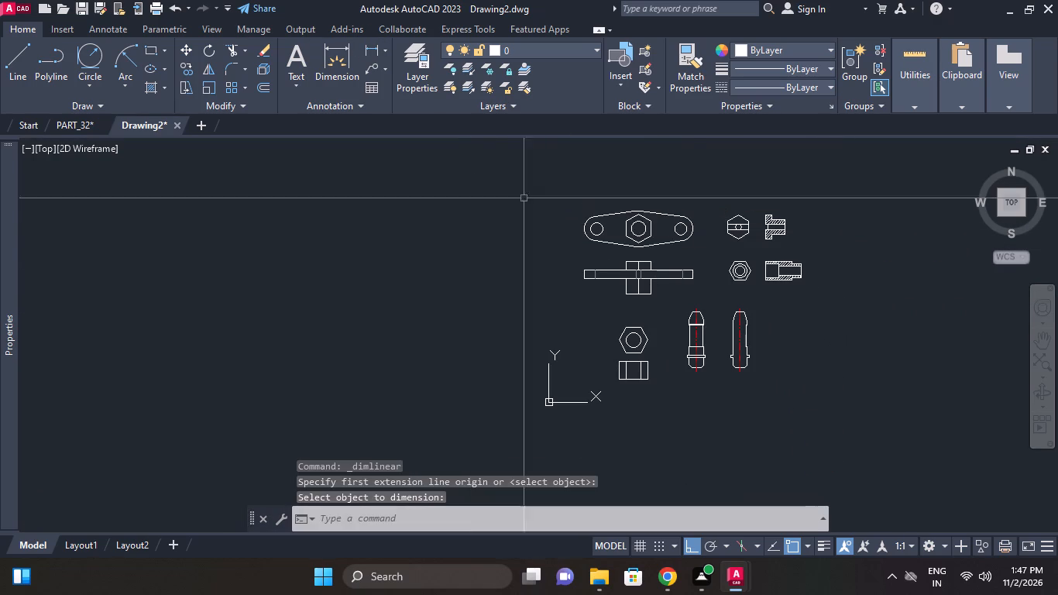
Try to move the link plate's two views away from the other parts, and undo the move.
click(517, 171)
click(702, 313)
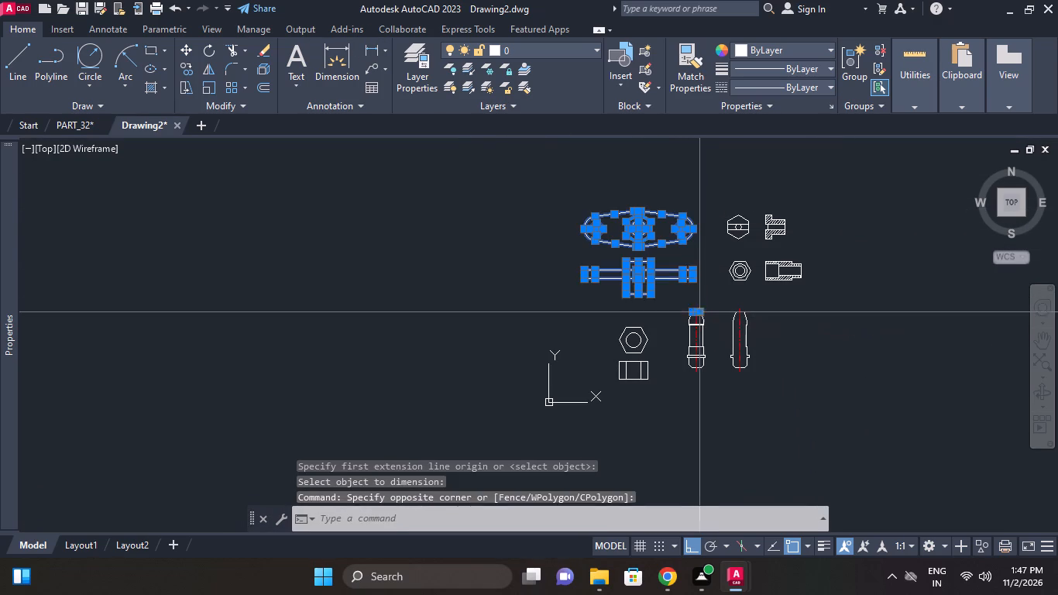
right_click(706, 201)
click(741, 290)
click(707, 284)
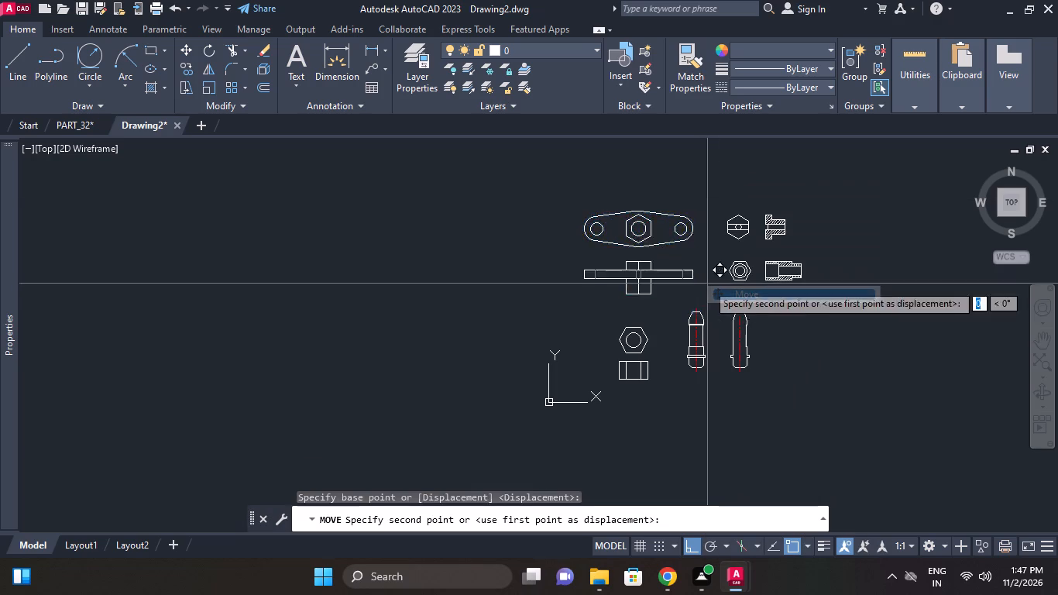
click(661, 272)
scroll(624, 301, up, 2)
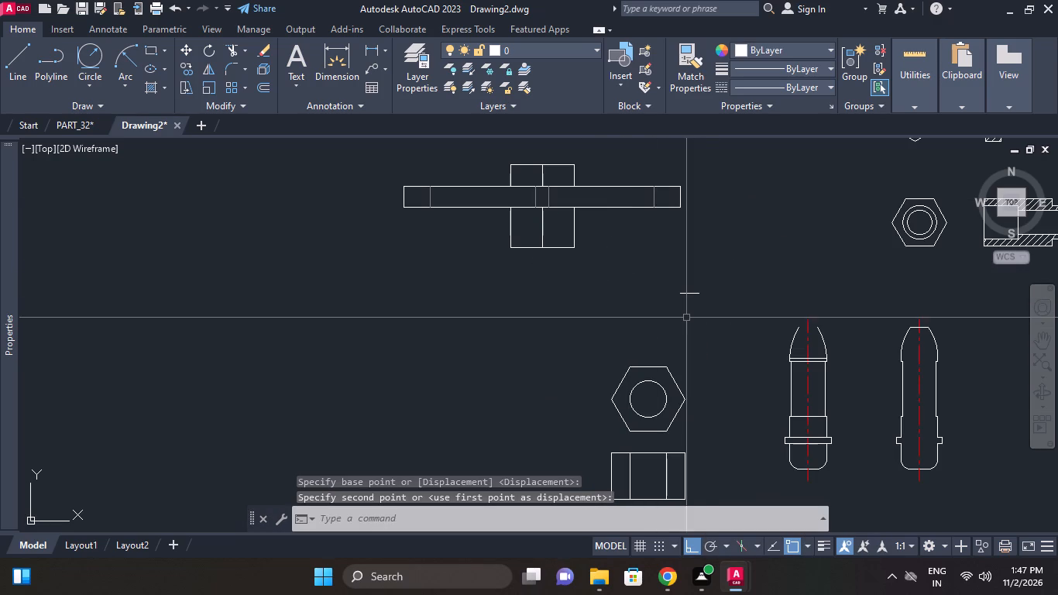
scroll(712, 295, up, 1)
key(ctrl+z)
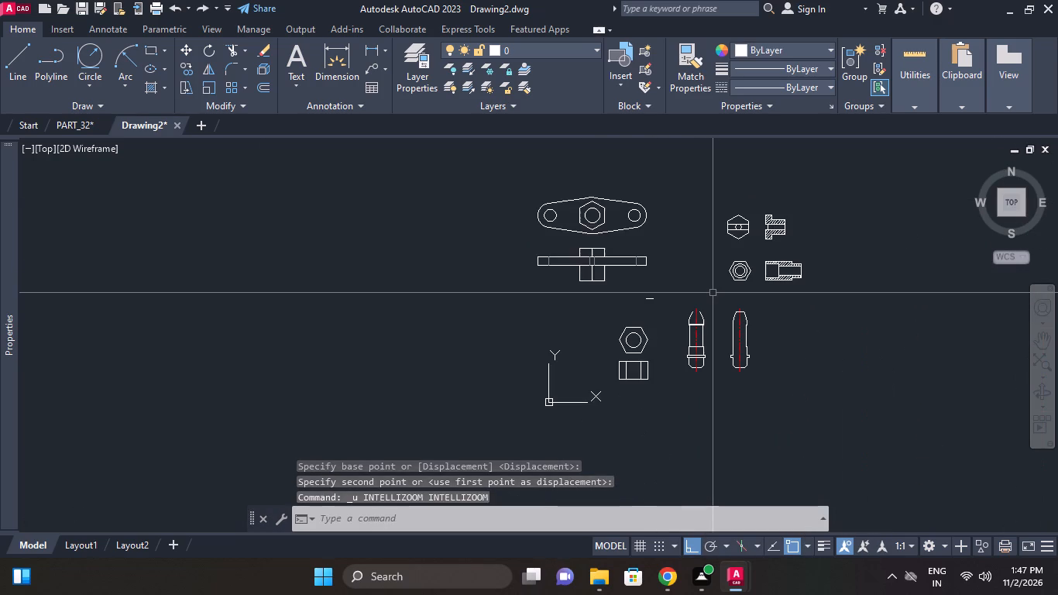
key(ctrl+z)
Move only the link plate's top and front views horizontally left, farther from the hexagonal parts and pins.
ctrl+scroll(713, 293, up, 2)
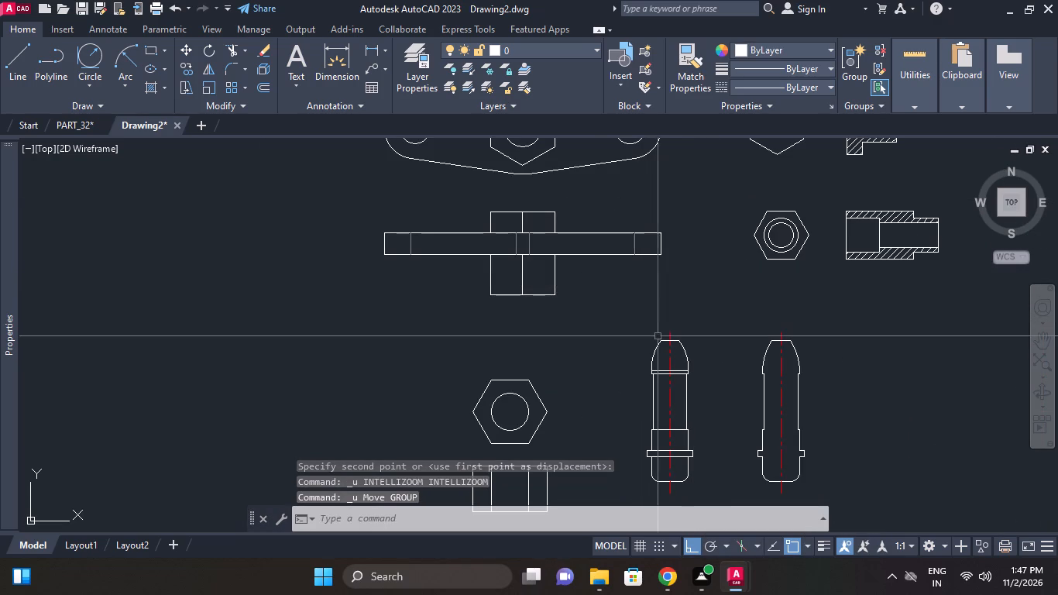
click(665, 330)
middle_drag(585, 258, 610, 381)
scroll(621, 415, down, 1)
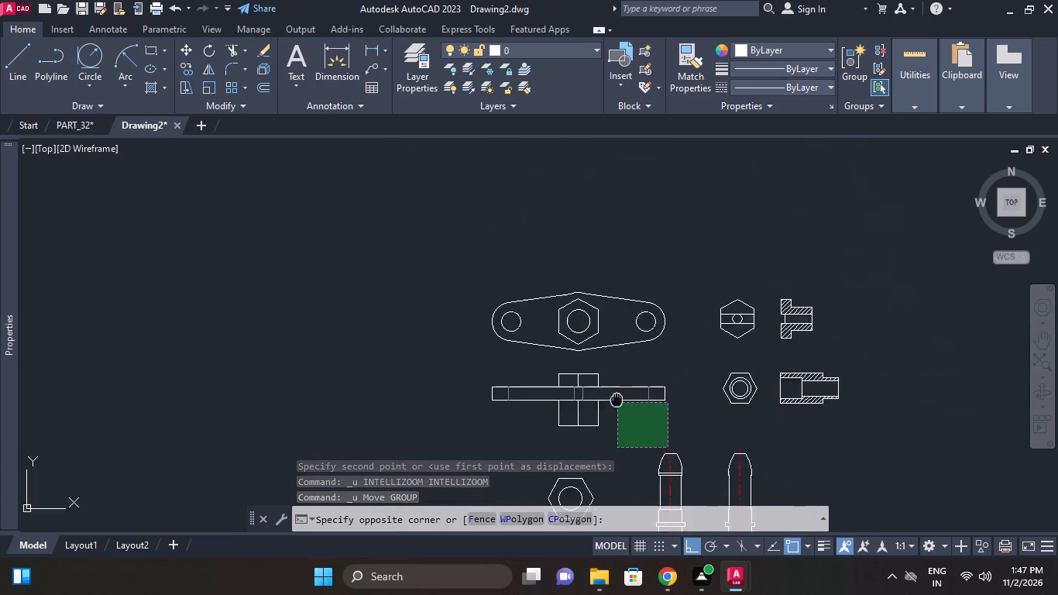
middle_drag(610, 381, 571, 329)
click(396, 183)
right_click(558, 235)
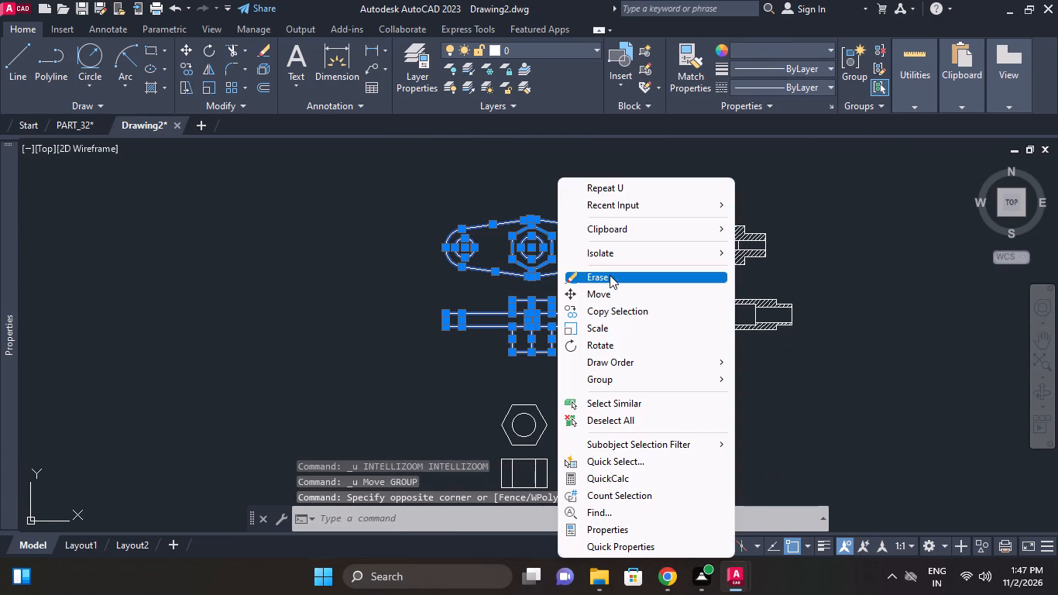
click(614, 289)
click(593, 273)
click(494, 255)
Add a horizontal linear dimension between the link plate's two end-hole centres, placed above the top view.
middle_drag(481, 284, 541, 260)
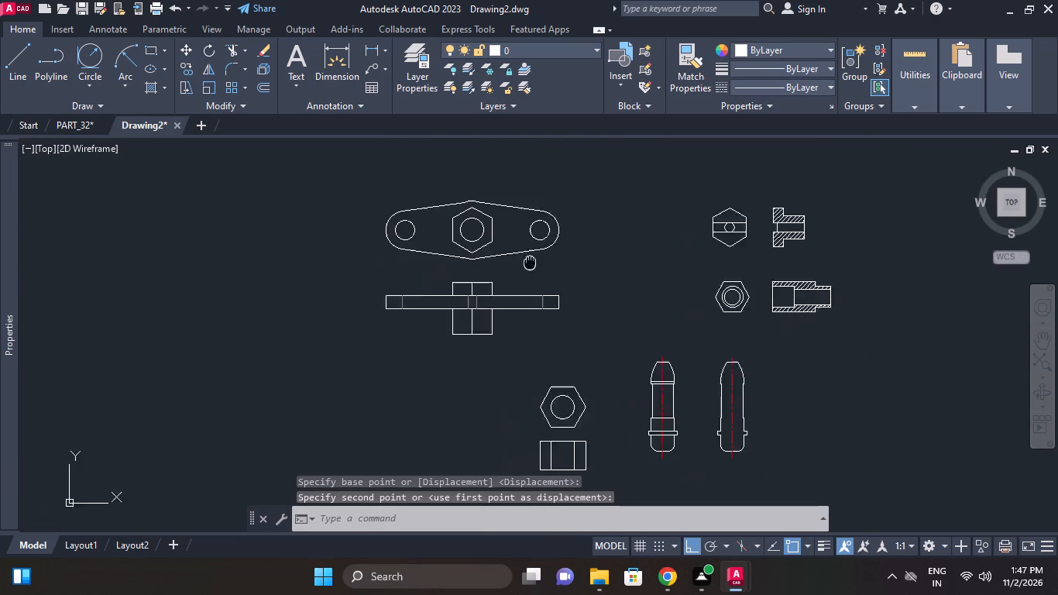
middle_drag(541, 260, 548, 260)
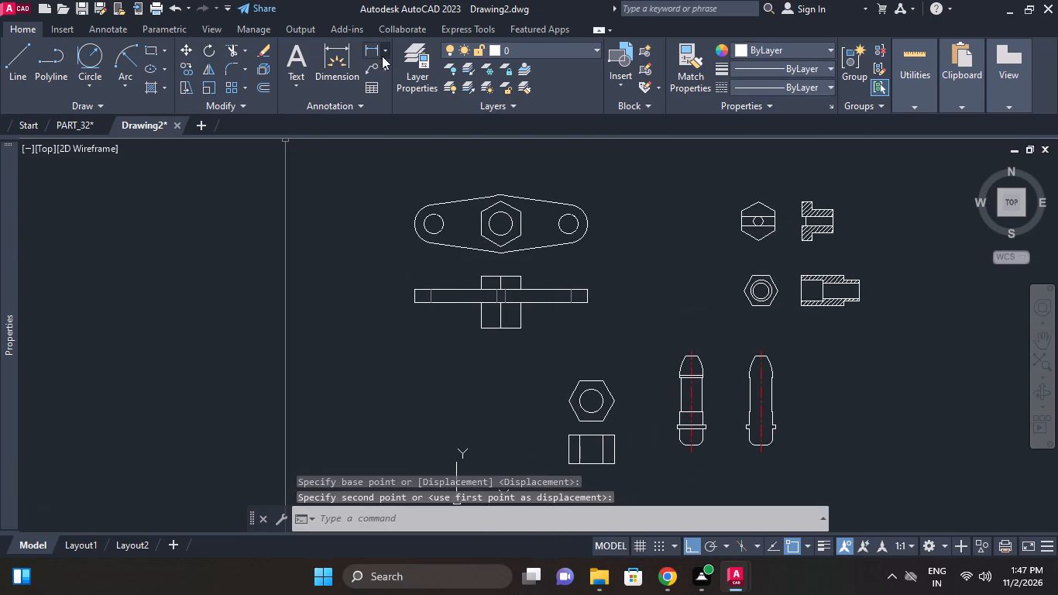
click(373, 43)
scroll(431, 200, up, 2)
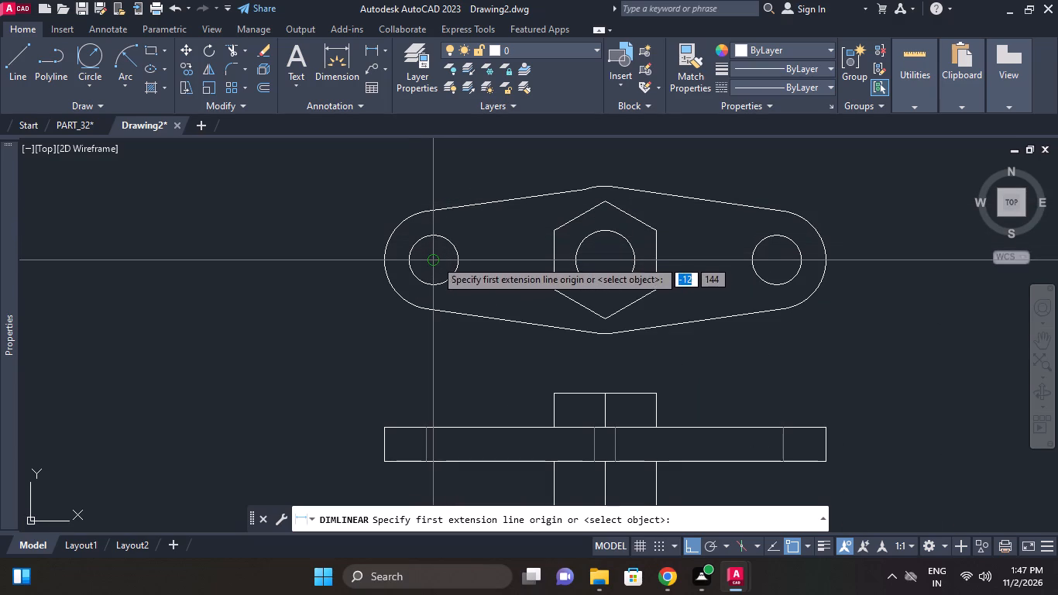
click(435, 260)
click(778, 260)
scroll(657, 185, down, 2)
middle_drag(656, 185, 654, 194)
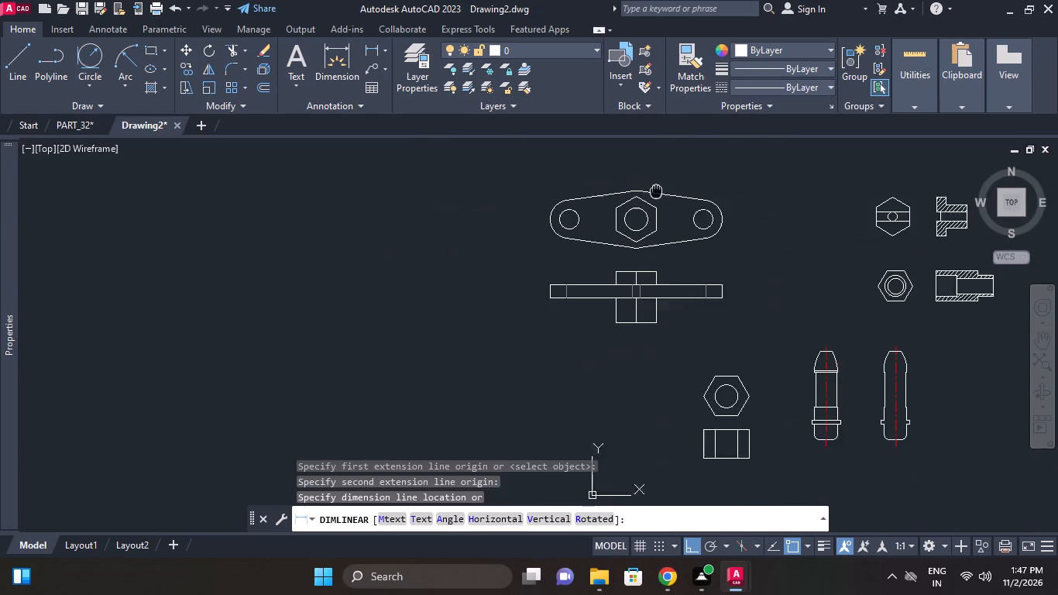
middle_drag(654, 194, 651, 215)
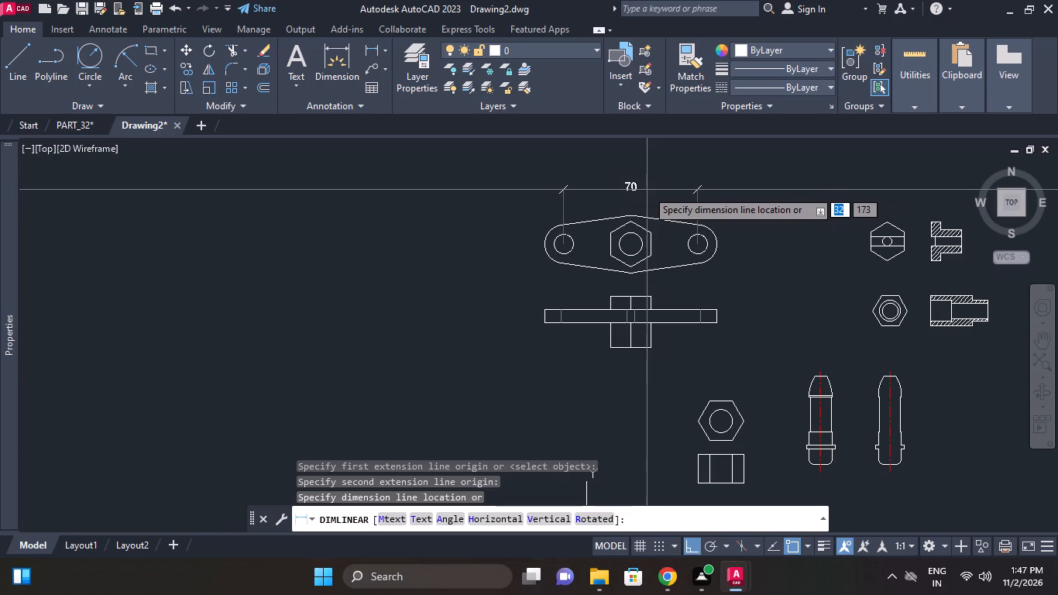
click(647, 196)
Add a vertical linear dimension to the left side of the hexagon in the link plate's top view.
right_click(649, 177)
click(676, 184)
scroll(648, 259, up, 3)
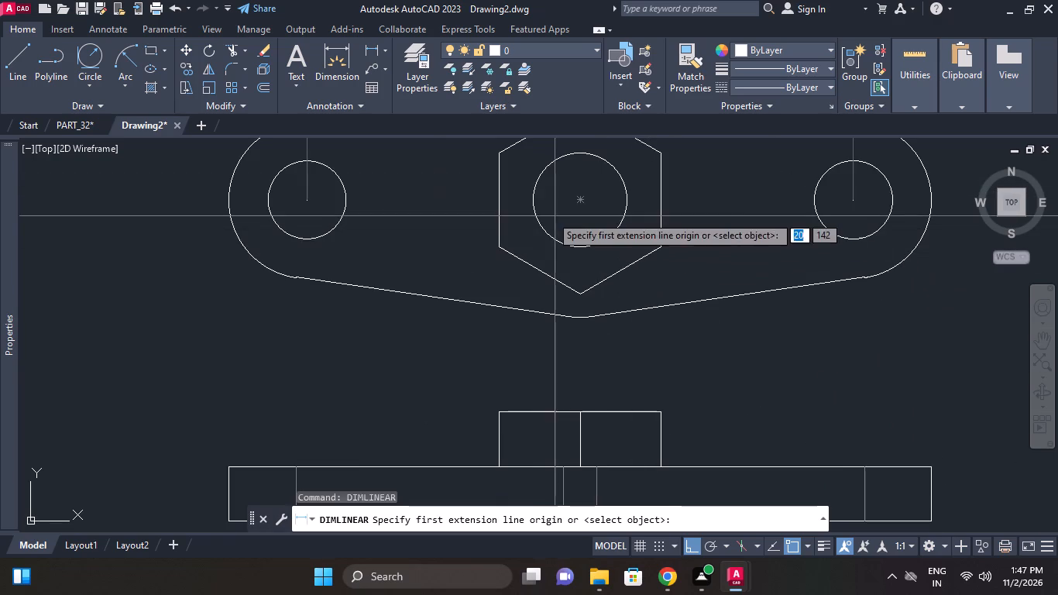
right_click(544, 213)
click(501, 194)
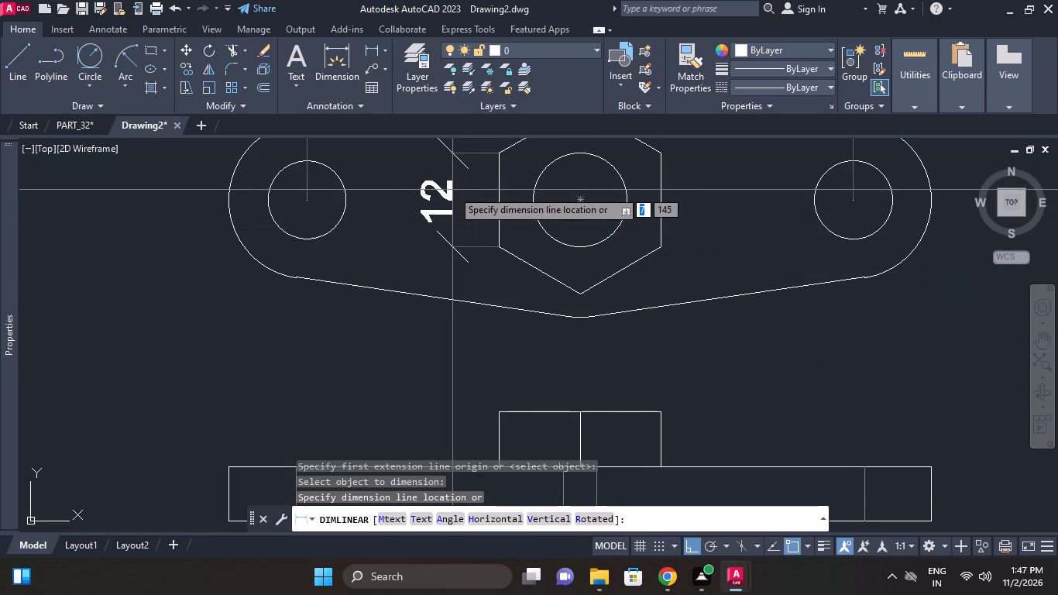
scroll(452, 190, down, 1)
middle_drag(452, 190, 455, 208)
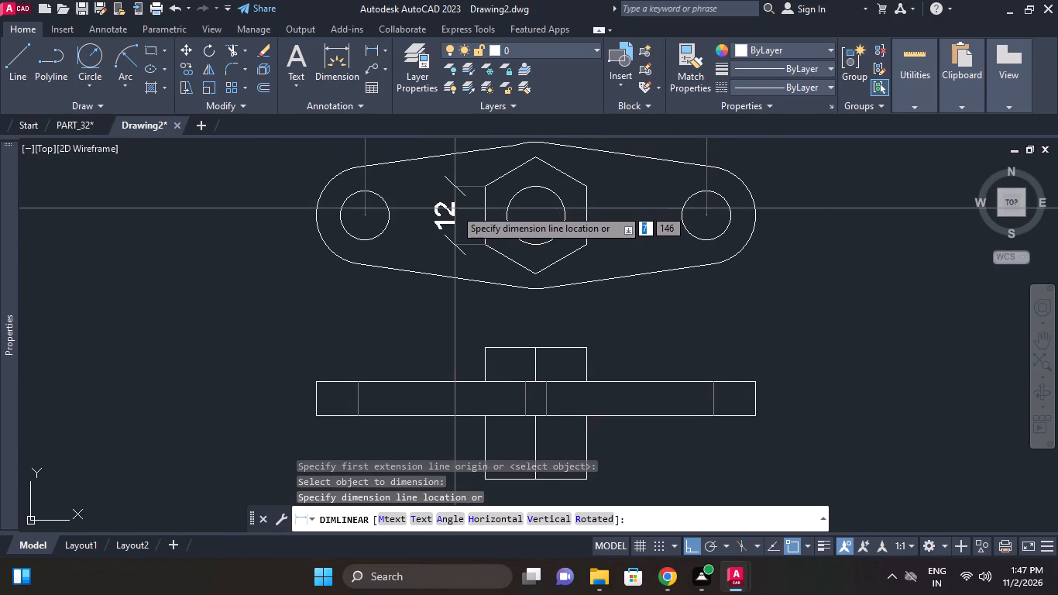
click(455, 208)
Add a radius dimension to the central hole in the link plate's top view, placed below and left of the hexagon.
scroll(637, 230, down, 1)
middle_drag(637, 230, 598, 230)
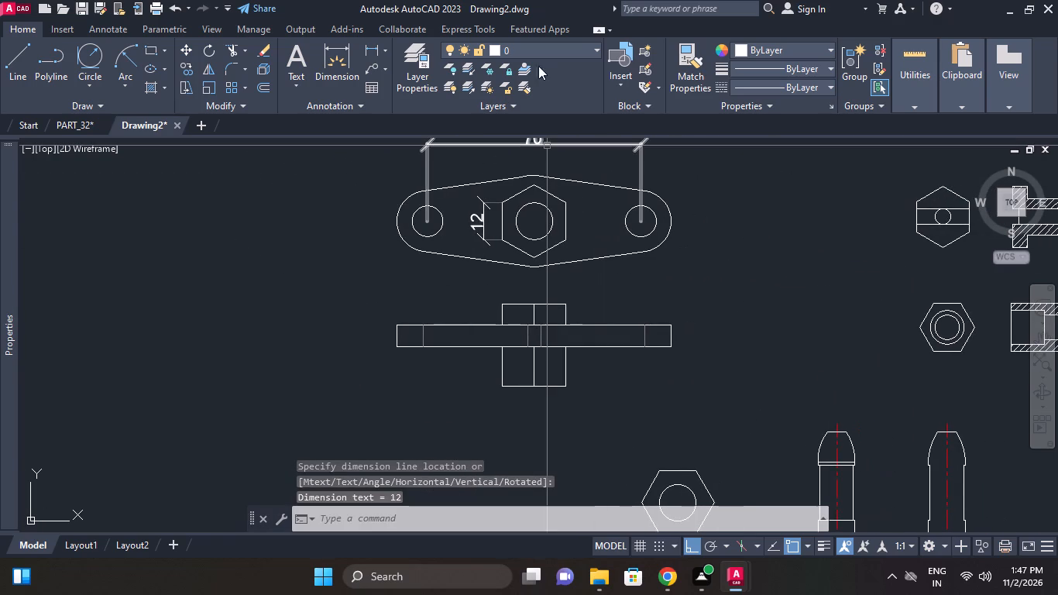
click(382, 47)
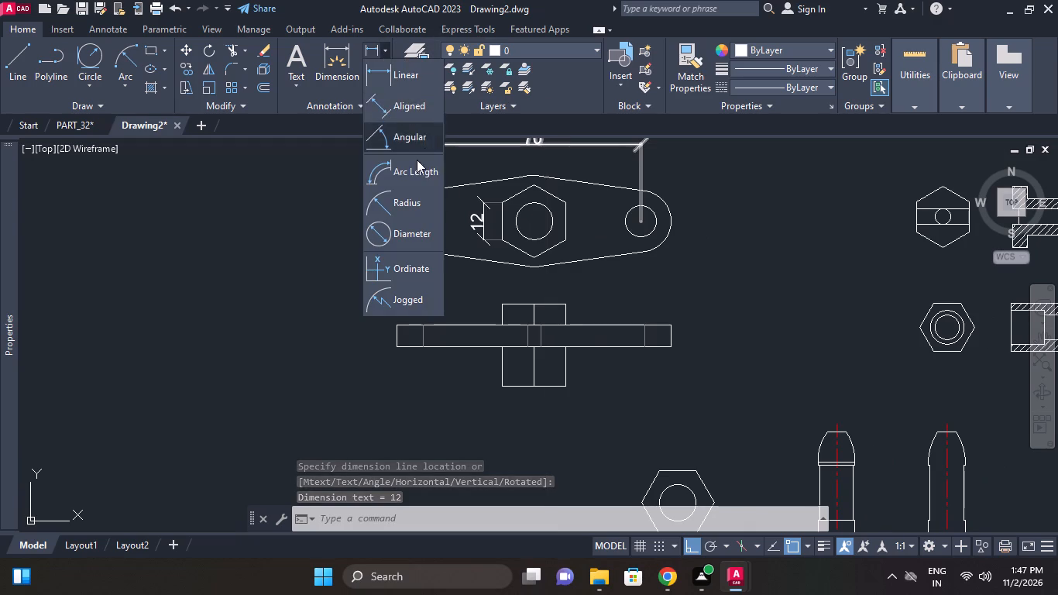
click(410, 190)
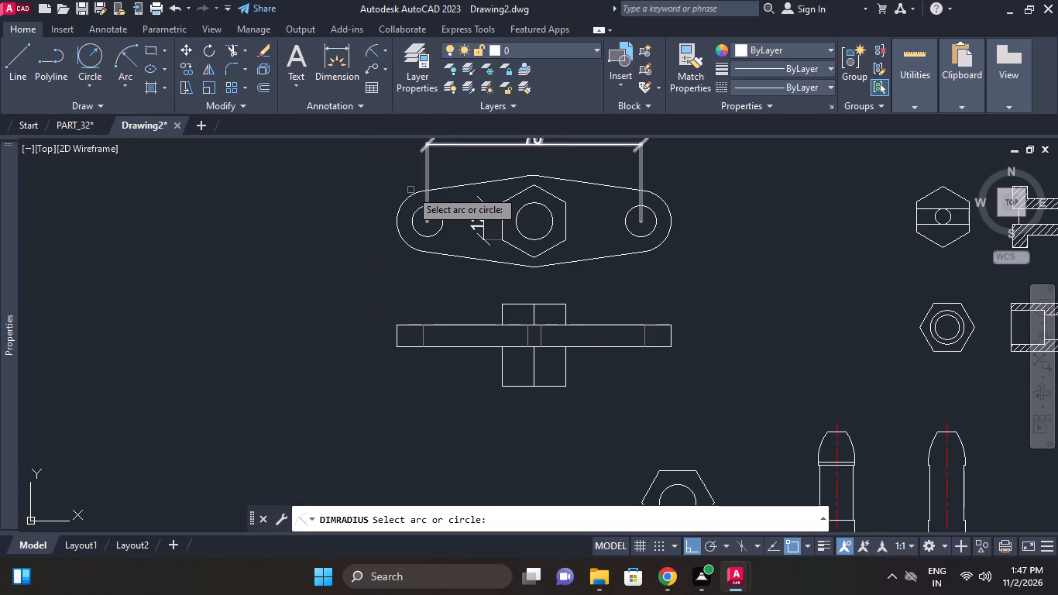
click(519, 236)
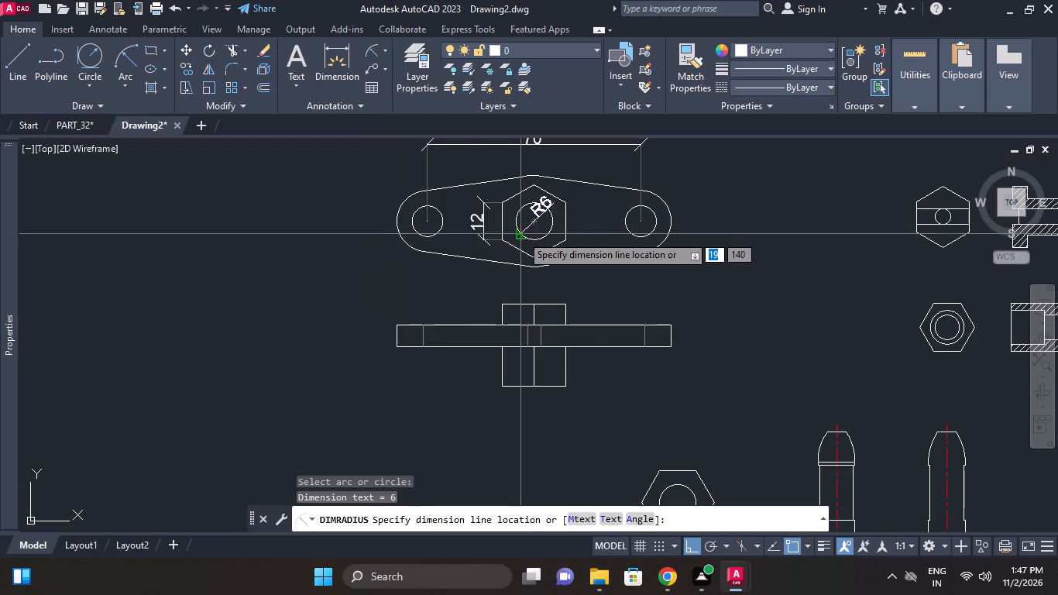
click(472, 280)
Add a radius dimension to the right rounded end of the link plate's top view, placed outside the outline.
right_click(650, 173)
click(685, 184)
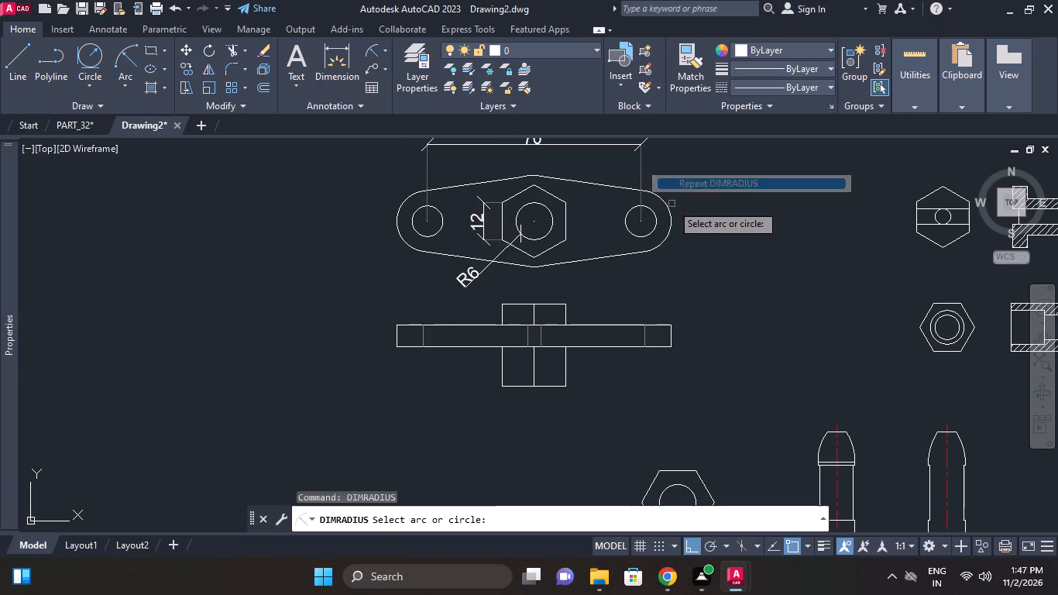
click(660, 204)
click(681, 191)
Add a radius dimension to the left end hole in the link plate's top view, placed above and left.
right_click(753, 180)
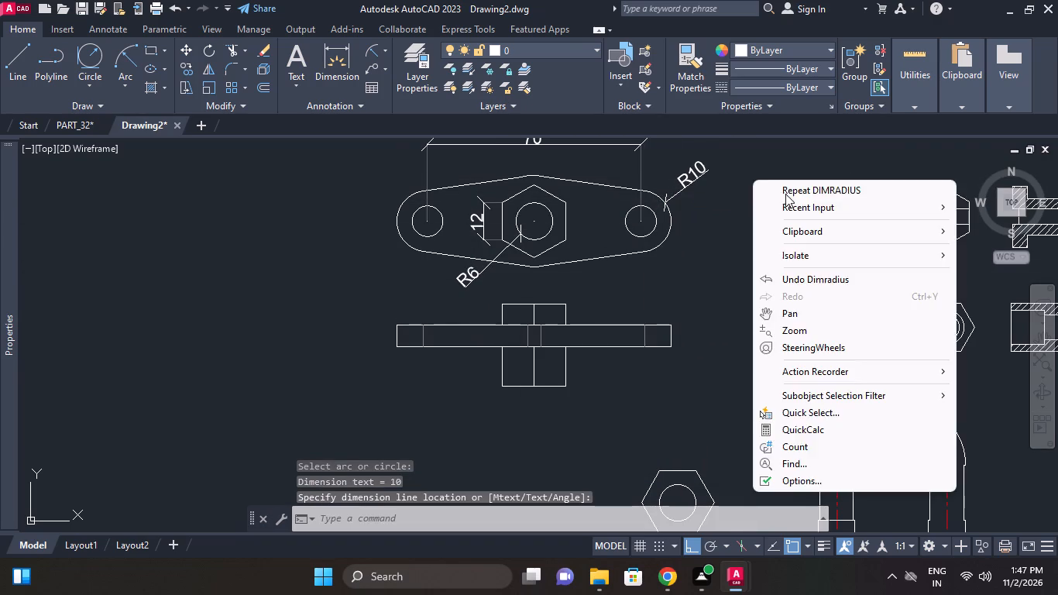
click(787, 194)
click(420, 209)
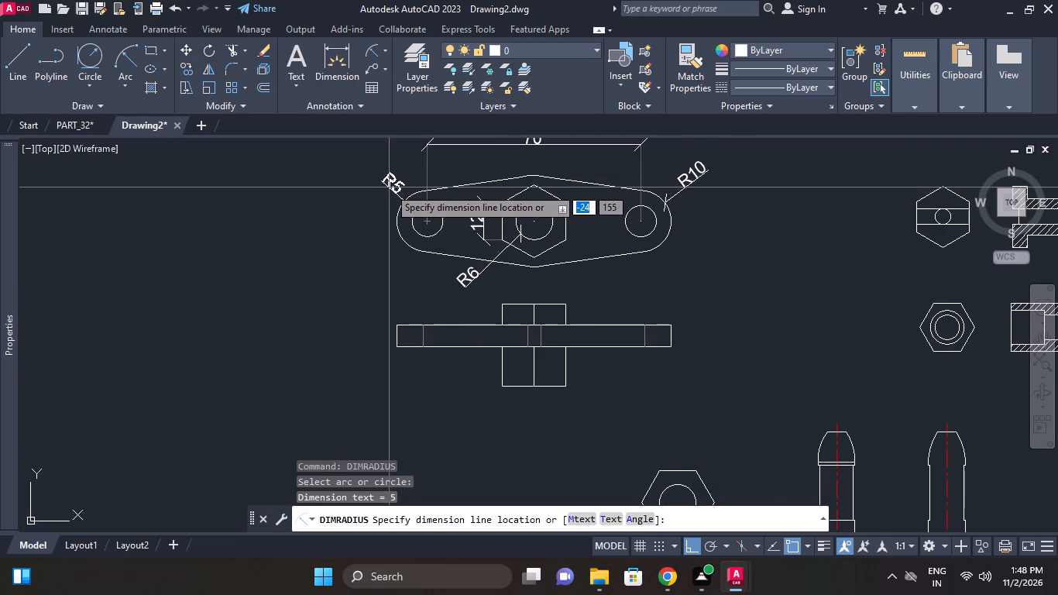
click(389, 187)
Add a vertical linear dimension to the plate's left edge in the link plate's front view, placed left of it.
middle_drag(555, 222, 579, 188)
scroll(557, 218, down, 1)
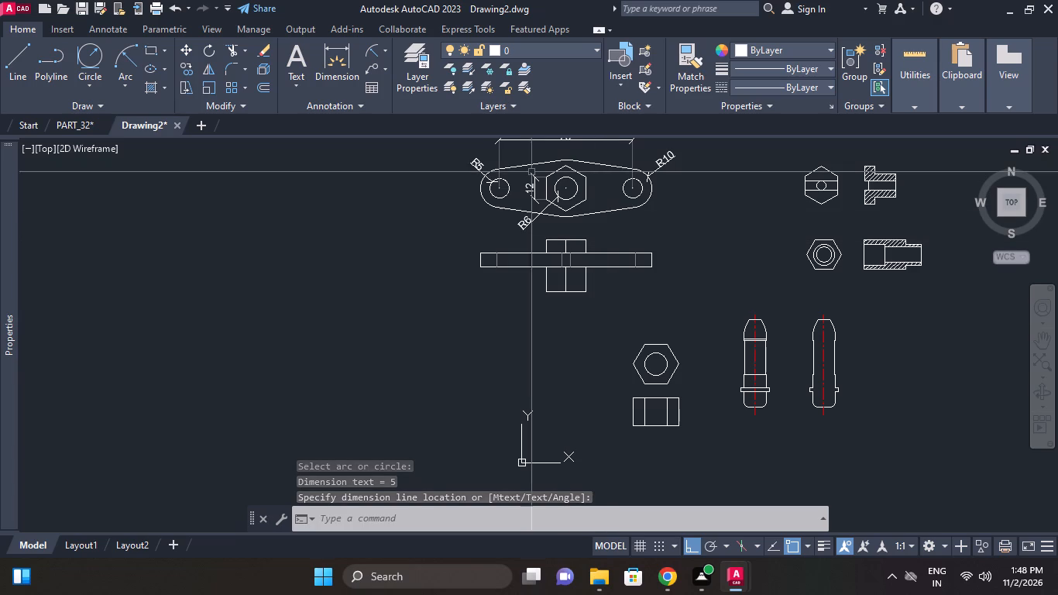
click(389, 50)
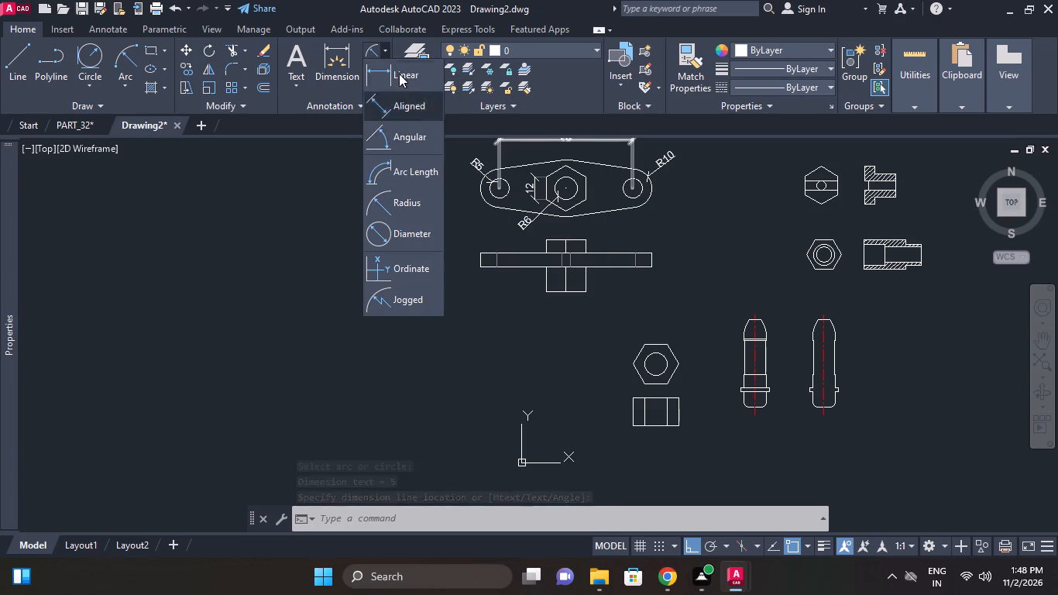
click(399, 73)
right_click(432, 265)
scroll(465, 267, up, 3)
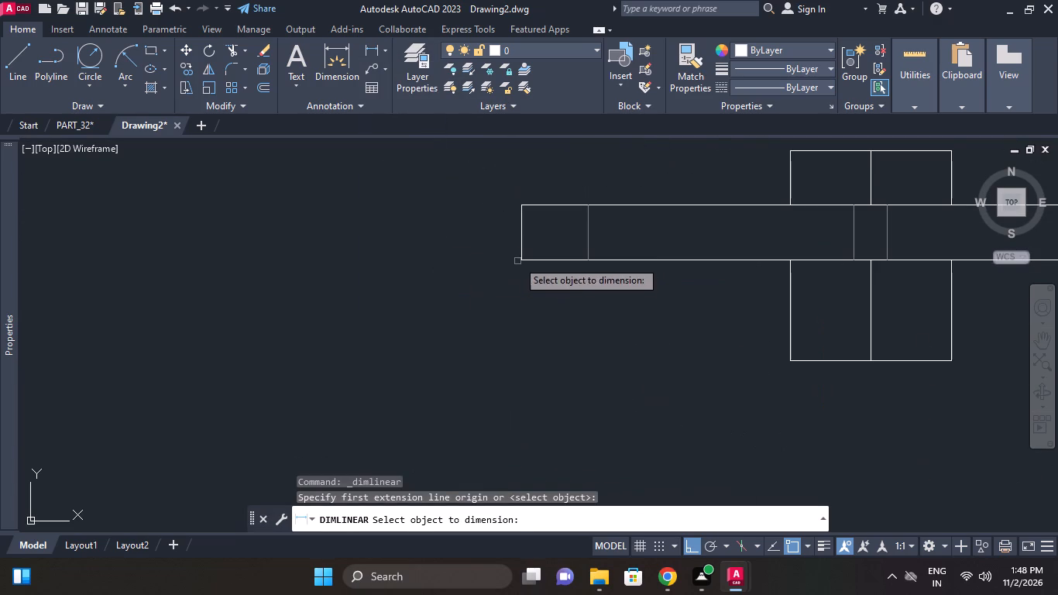
click(521, 246)
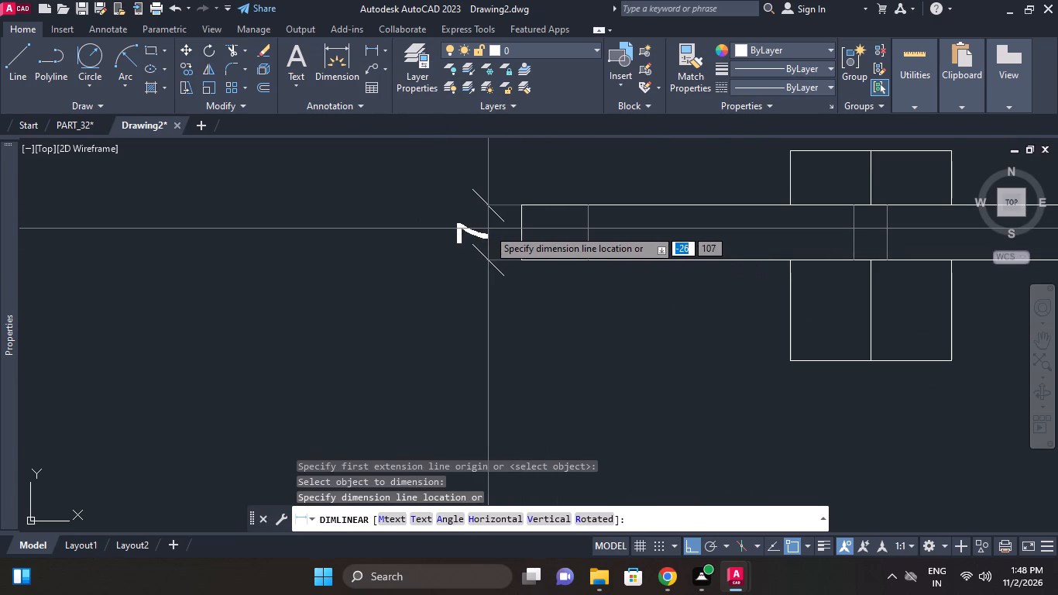
click(485, 227)
Add a vertical linear dimension for the upper hexagonal boss height in the front view, placed left of the boss.
right_click(493, 185)
click(530, 194)
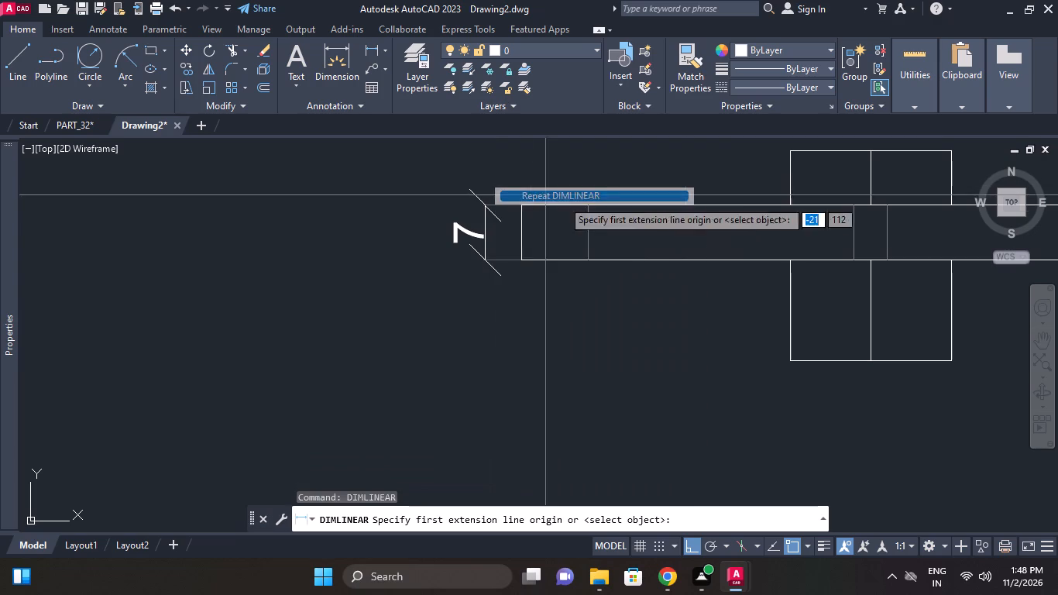
middle_drag(744, 212, 740, 298)
click(788, 235)
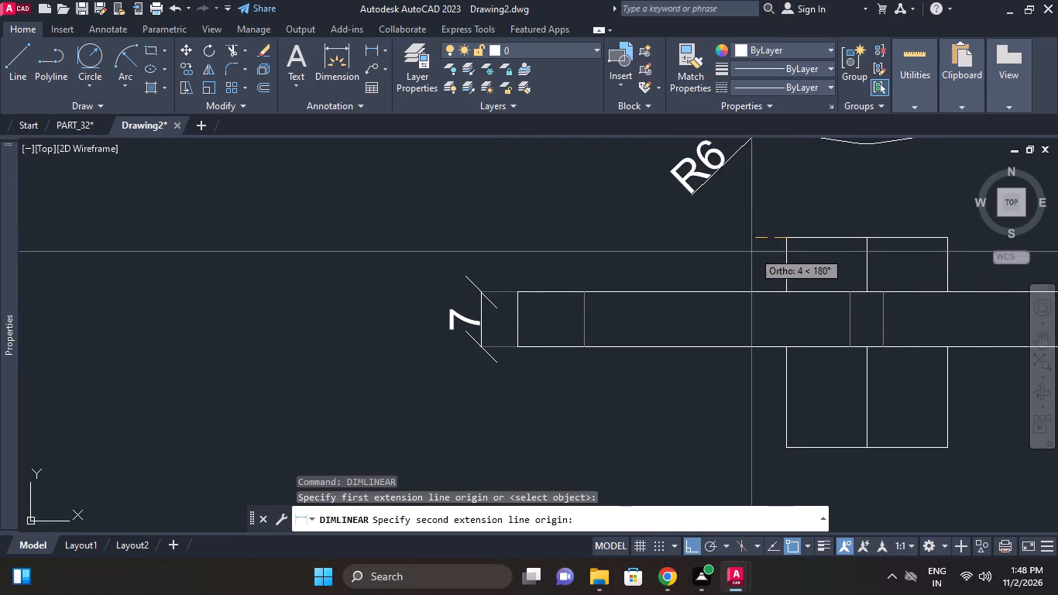
click(737, 289)
click(720, 280)
Stretch the lower extension origin of the upper boss height dimension back to its dimension line, then clear the selection.
scroll(740, 254, down, 1)
middle_click(740, 254)
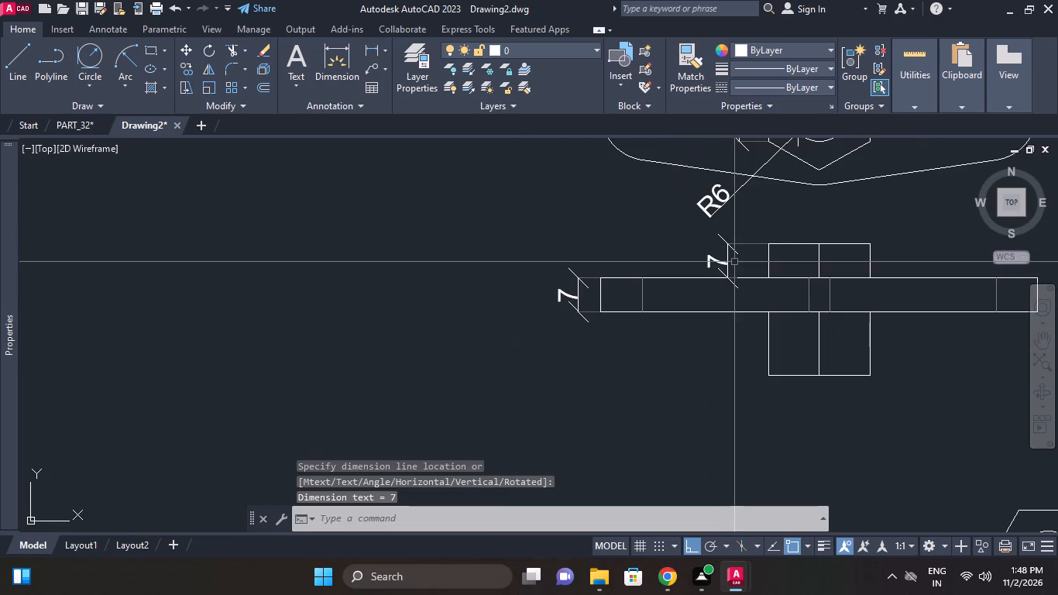
click(731, 254)
scroll(730, 254, up, 2)
click(708, 252)
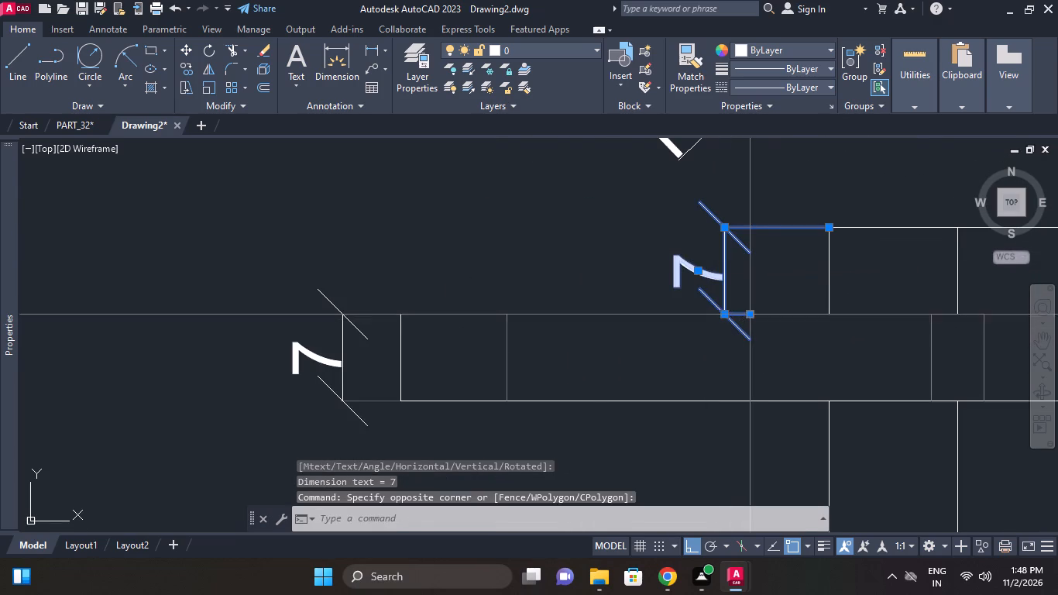
drag(751, 311, 743, 310)
click(726, 311)
right_click(744, 275)
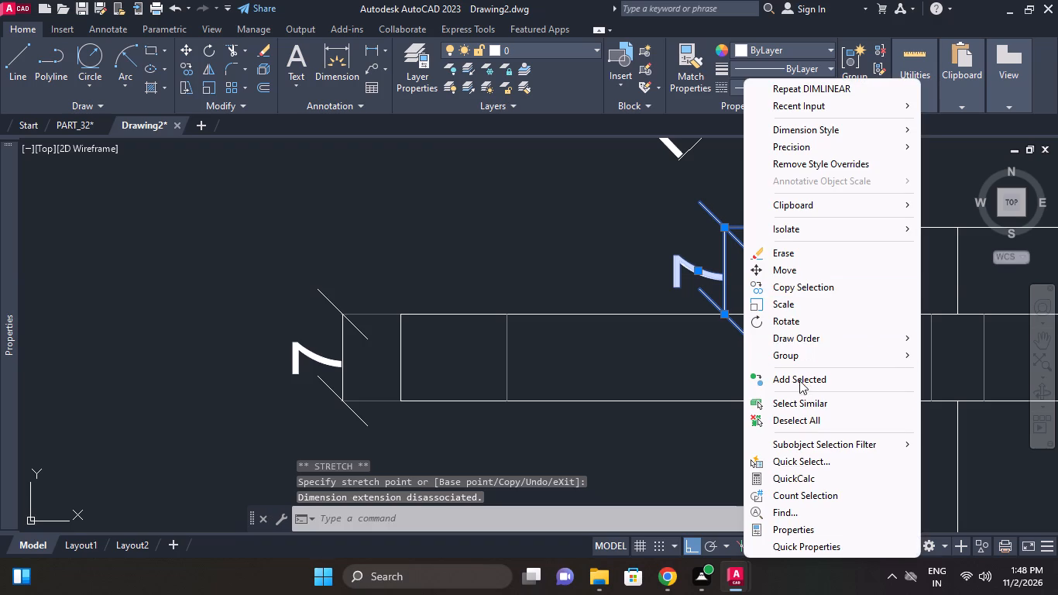
click(797, 415)
Move the link plate's front view and its dimensions straight down, farther from the top view.
scroll(757, 362, down, 3)
middle_drag(582, 322, 568, 302)
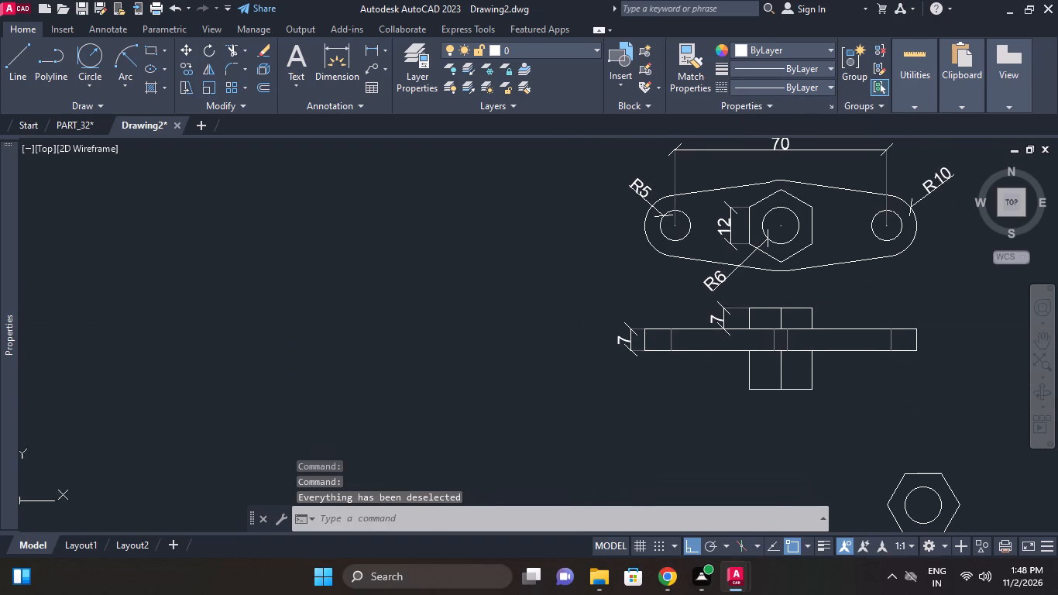
click(558, 292)
click(955, 427)
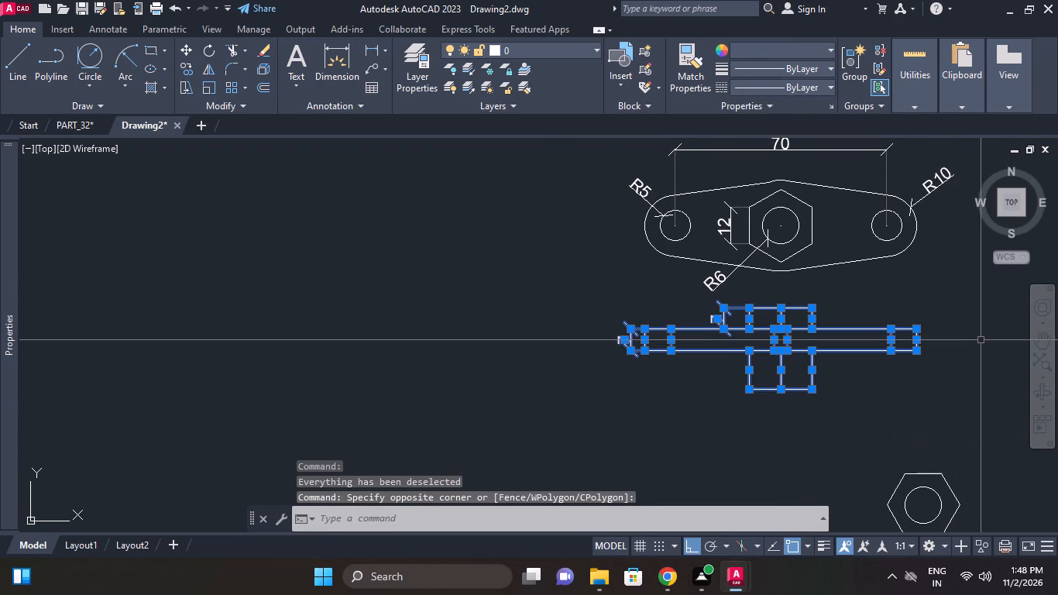
right_click(977, 337)
middle_drag(977, 326, 856, 313)
click(926, 294)
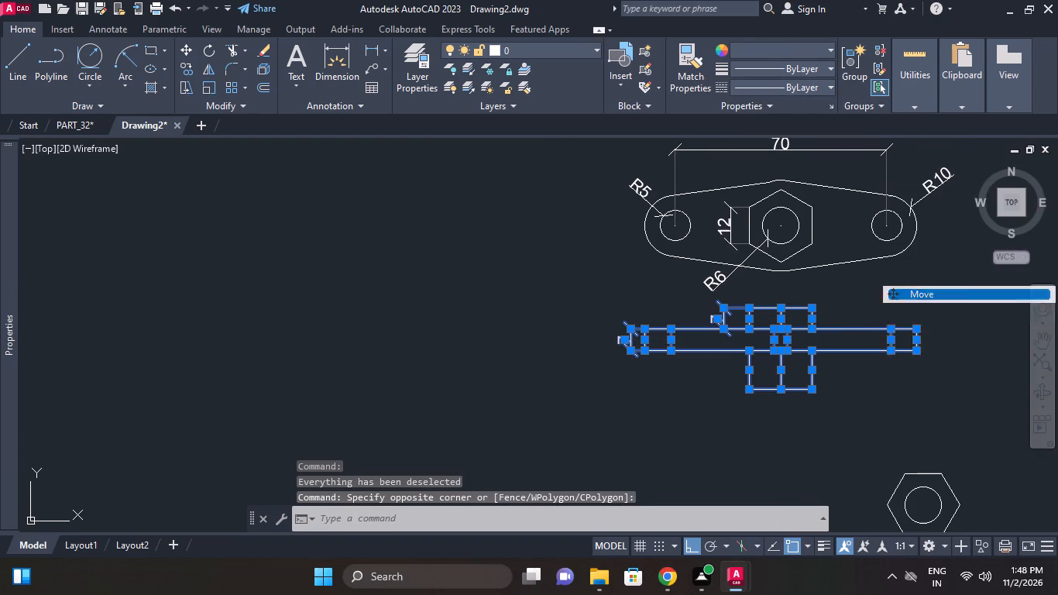
click(916, 302)
click(916, 322)
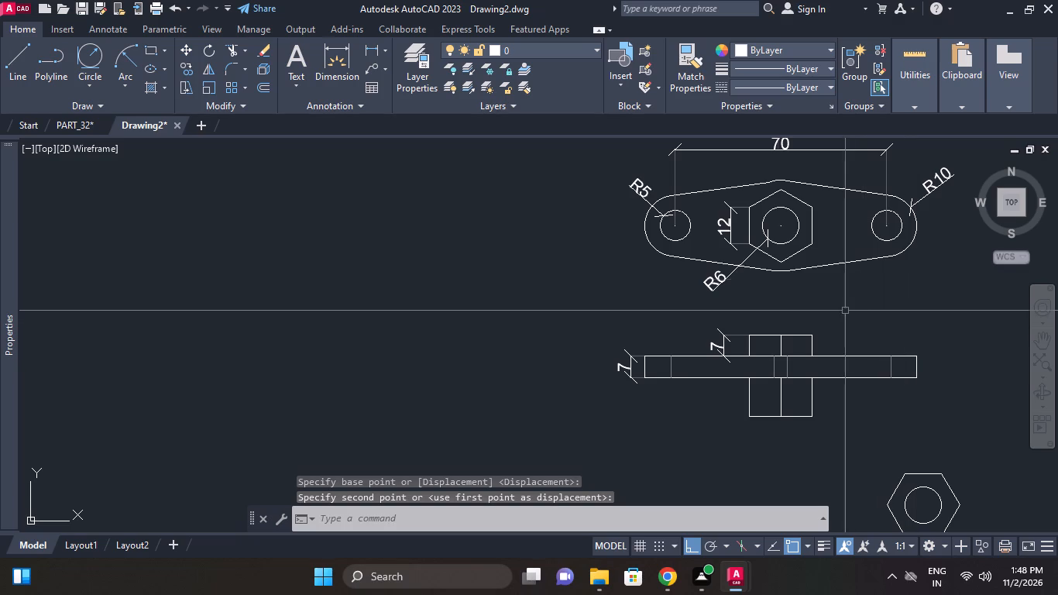
Add a vertical linear dimension for the lower hexagonal boss height in the front view, placed right of the boss.
click(368, 48)
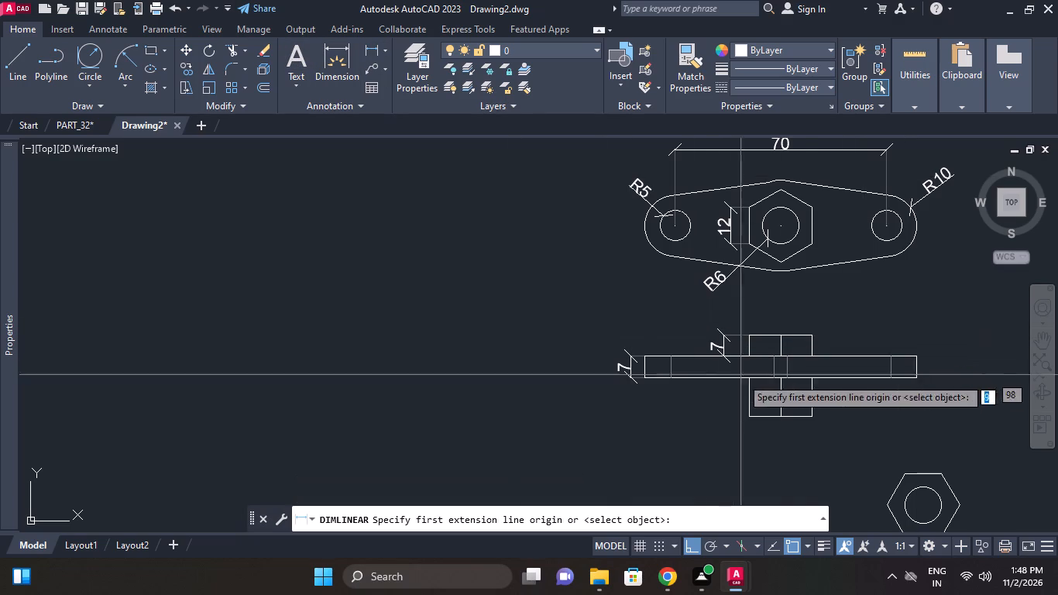
click(816, 418)
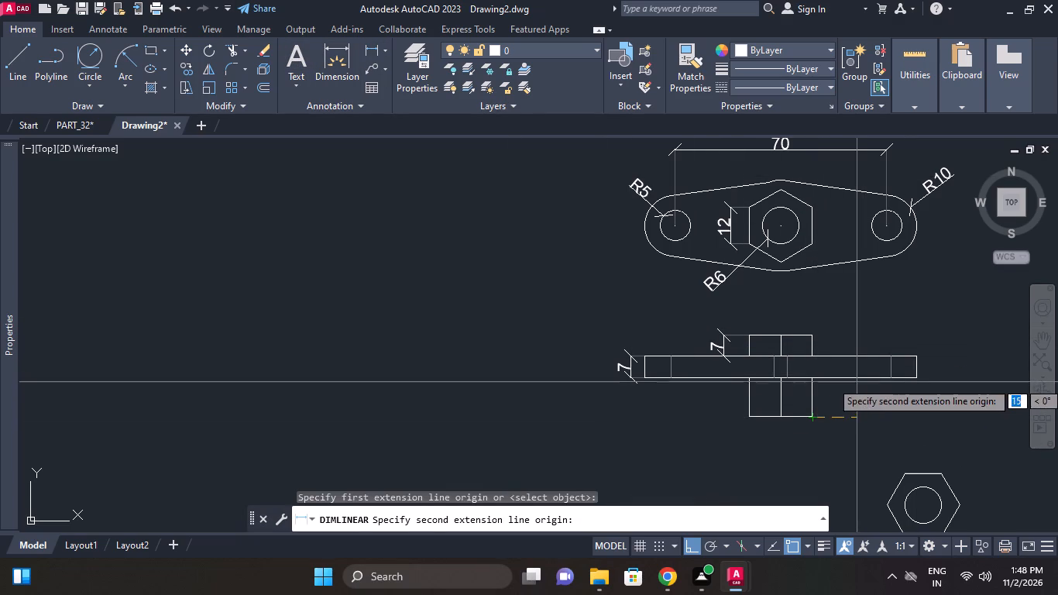
click(856, 380)
click(855, 384)
Move the link plate's front view with all its dimensions slightly straight up, closer to the top view.
middle_drag(794, 313, 675, 300)
middle_drag(708, 296, 644, 297)
scroll(708, 296, down, 1)
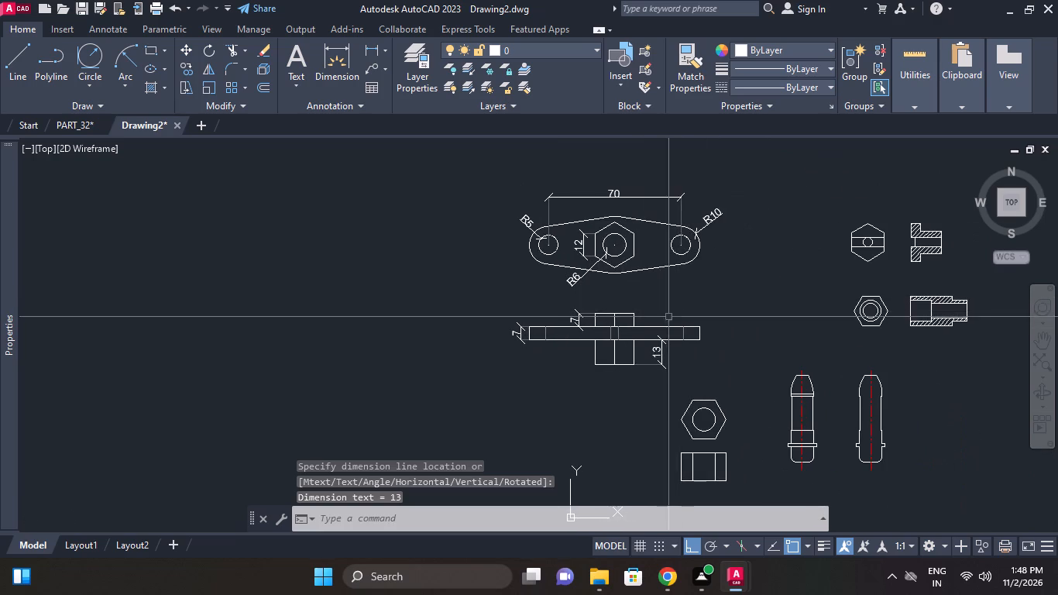
middle_drag(644, 317, 610, 309)
scroll(470, 302, up, 1)
click(444, 283)
click(879, 417)
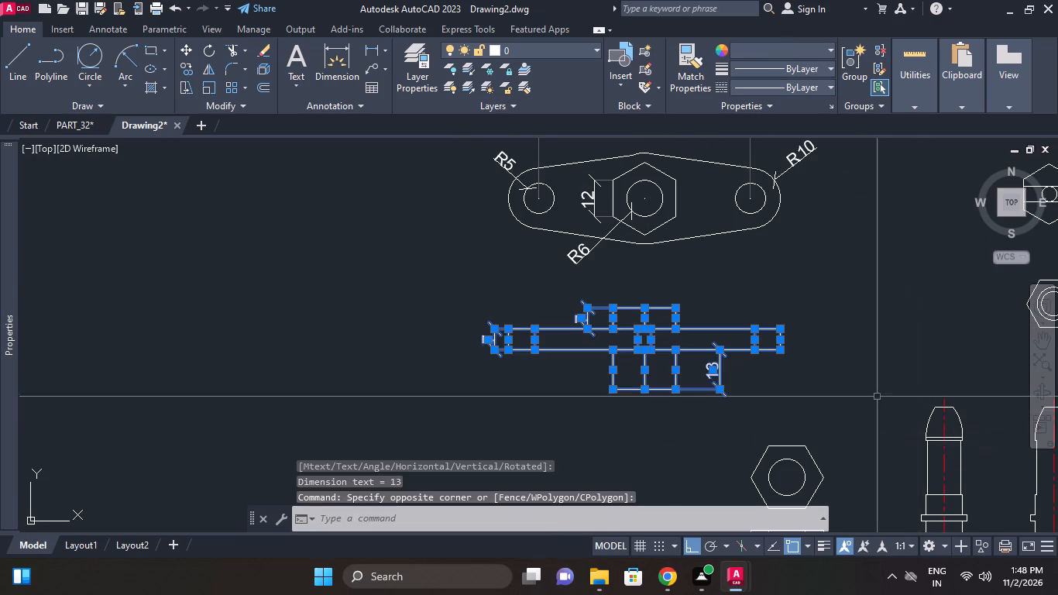
right_click(871, 353)
click(904, 301)
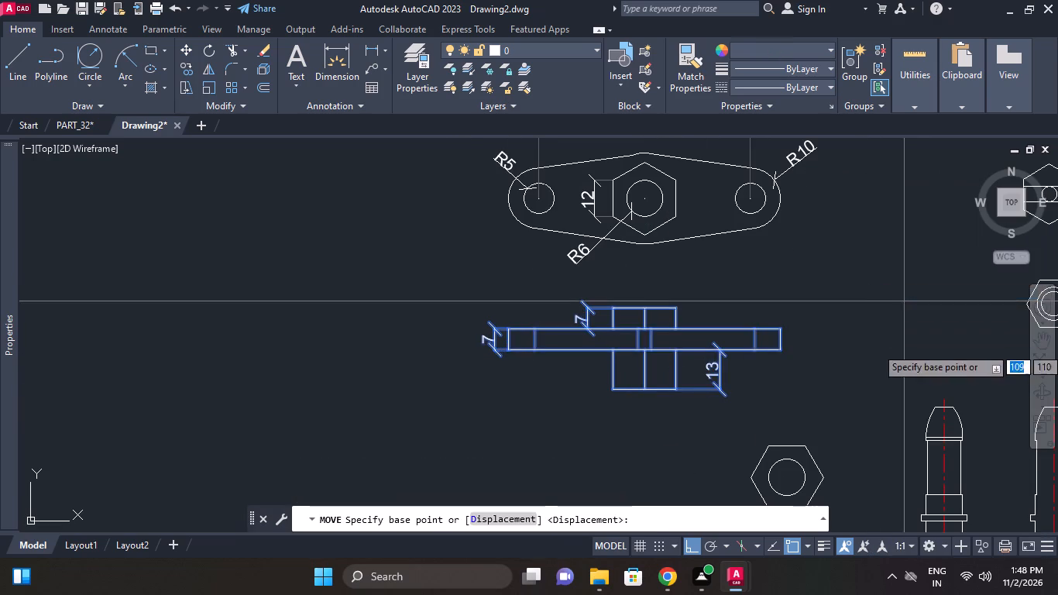
click(895, 348)
click(895, 332)
Add a vertical linear dimension between the upper hexagonal part's bottom and top vertices, placed left of the hexagon.
middle_drag(888, 328, 747, 345)
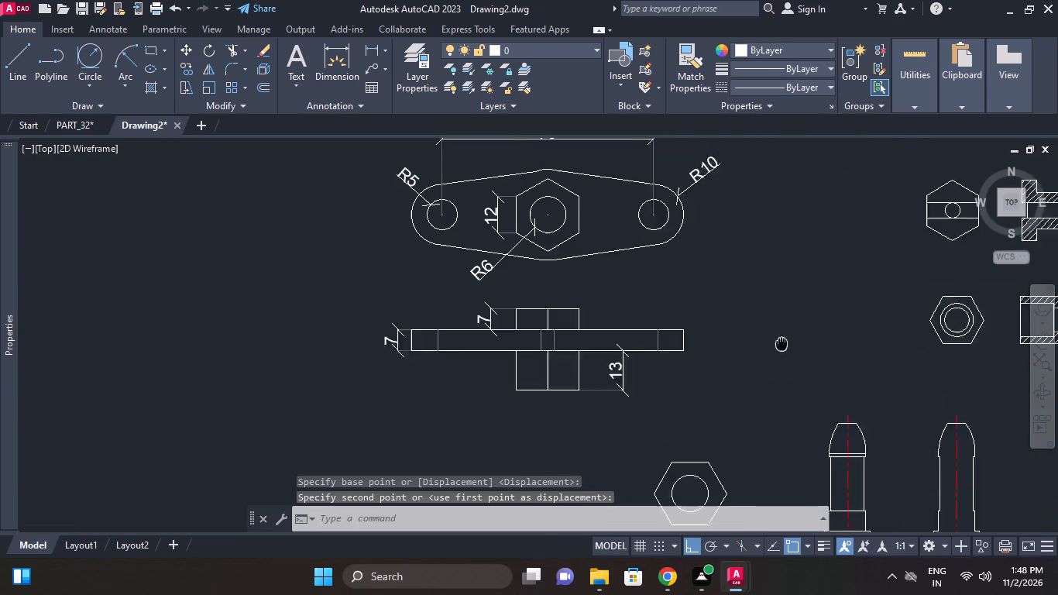
middle_drag(747, 345, 699, 340)
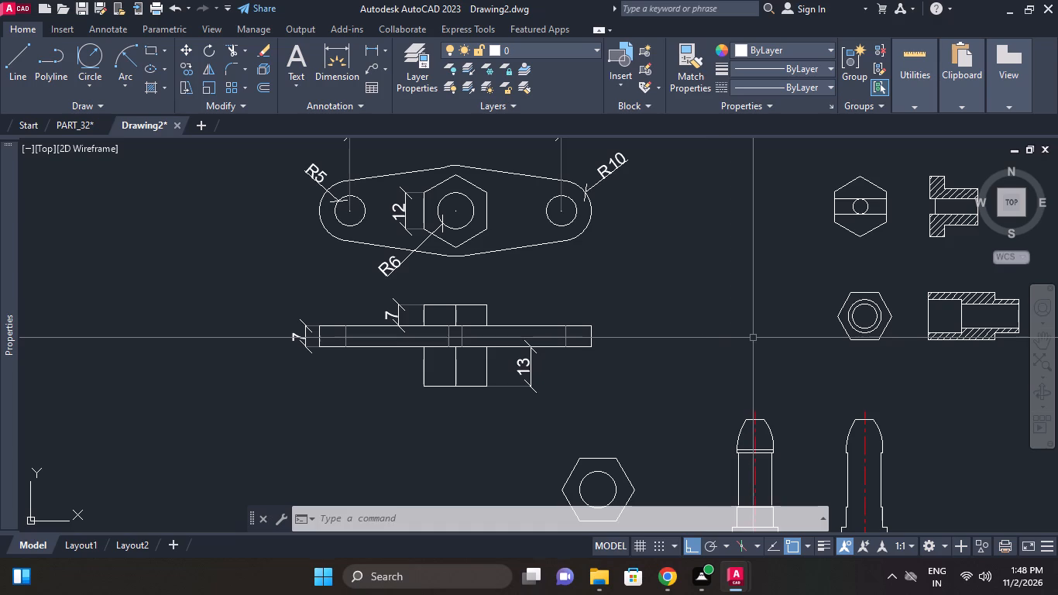
middle_drag(753, 338, 681, 325)
scroll(806, 296, down, 1)
middle_drag(806, 296, 744, 356)
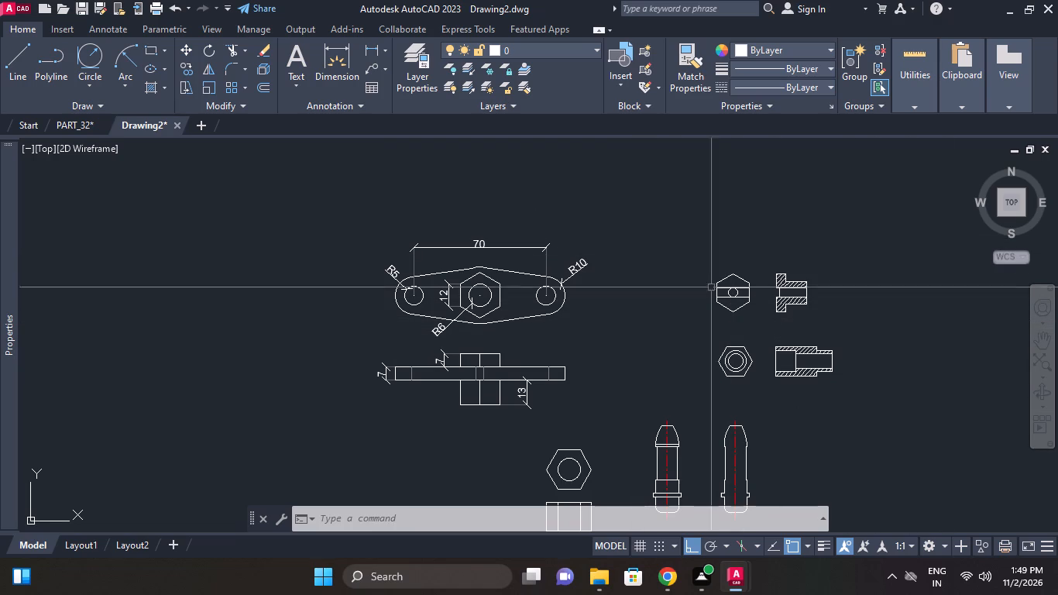
click(379, 50)
middle_drag(548, 180, 544, 145)
scroll(682, 259, up, 1)
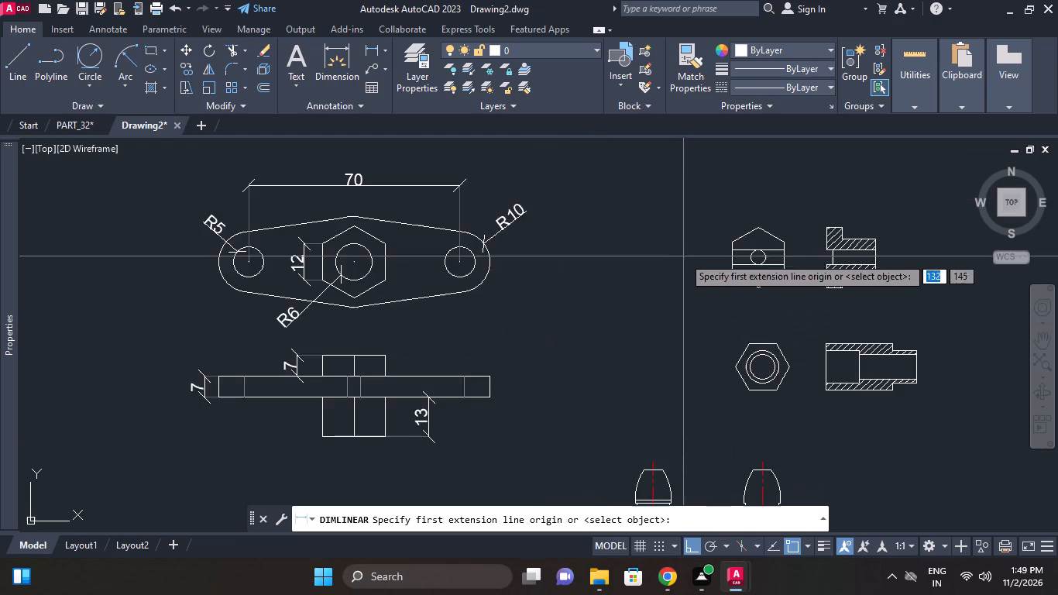
scroll(751, 272, up, 1)
click(763, 301)
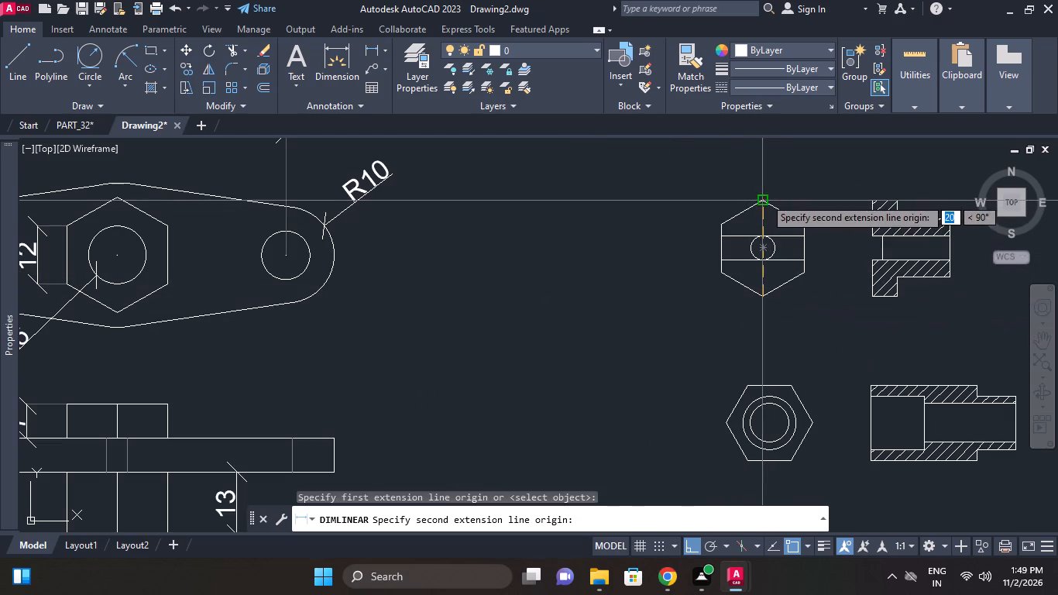
click(764, 198)
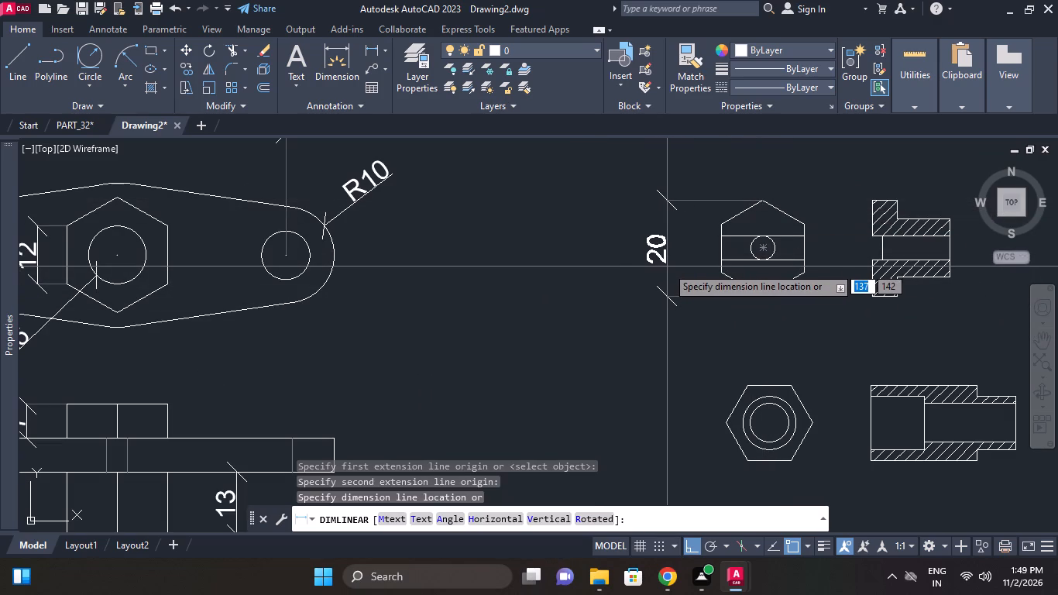
click(682, 244)
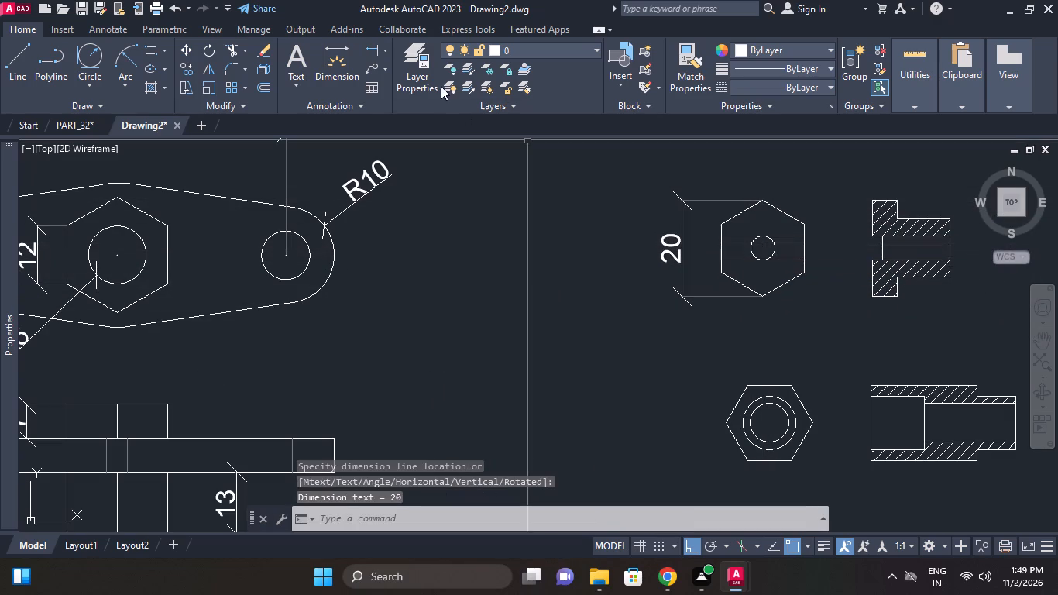
Add a diameter dimension to the small central circle of the upper hexagonal part, with its text above the hexagon's upper-right edge.
click(390, 49)
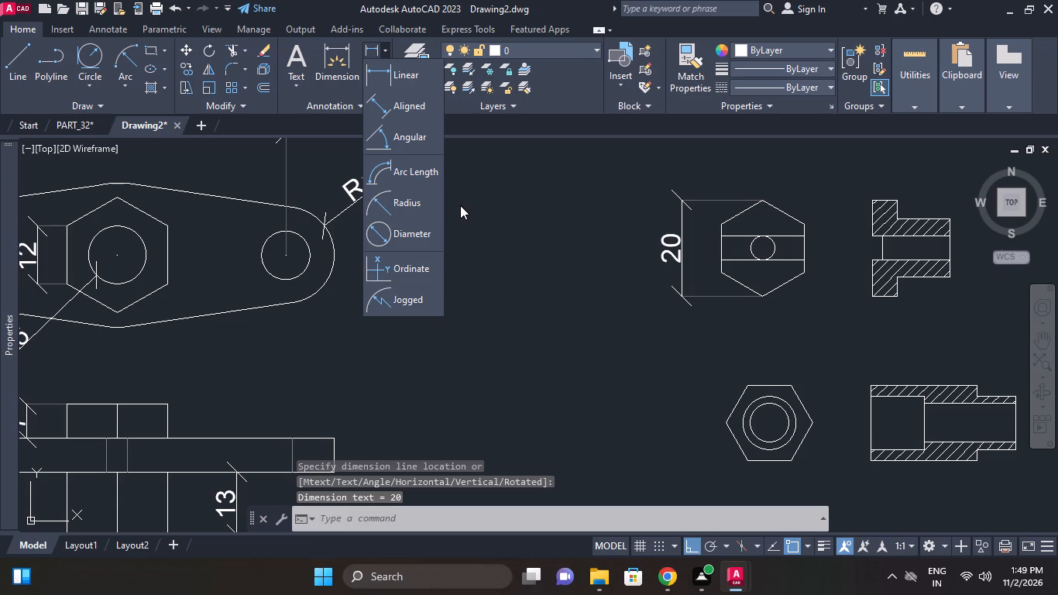
click(426, 229)
middle_drag(815, 284, 771, 296)
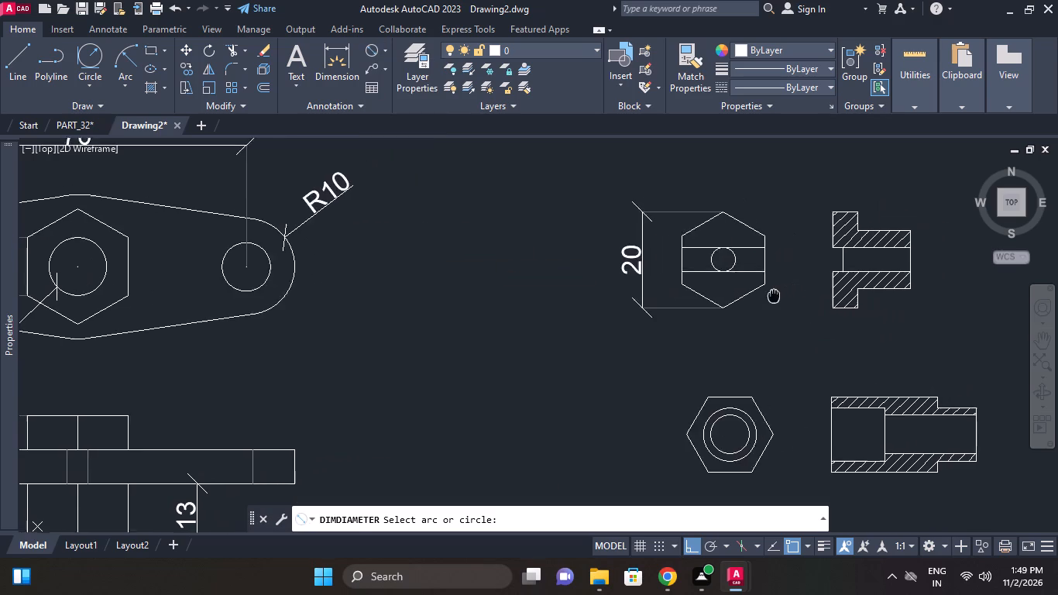
middle_drag(771, 296, 667, 312)
scroll(651, 279, up, 1)
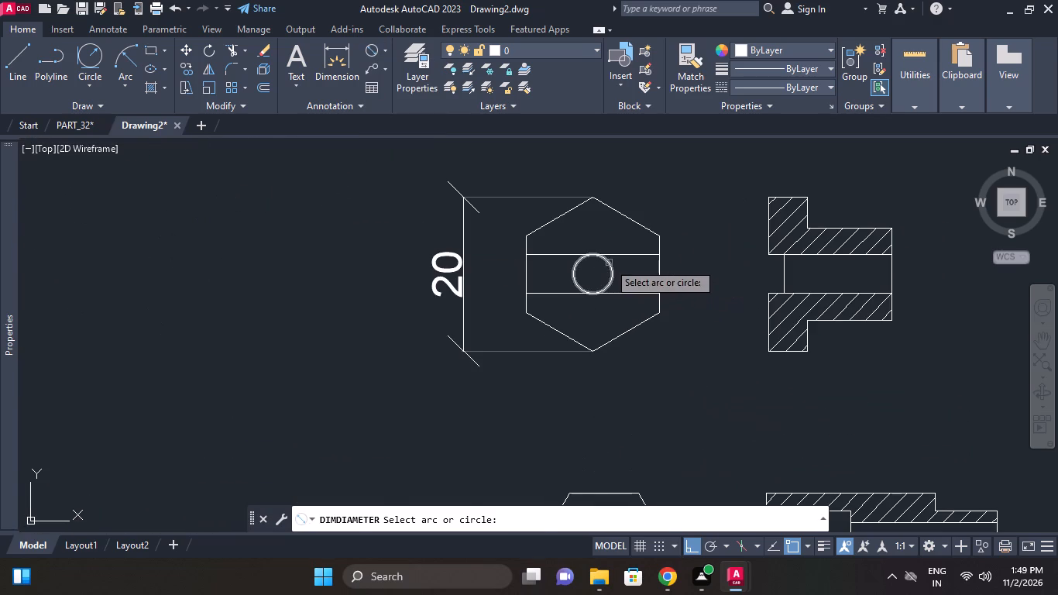
click(609, 263)
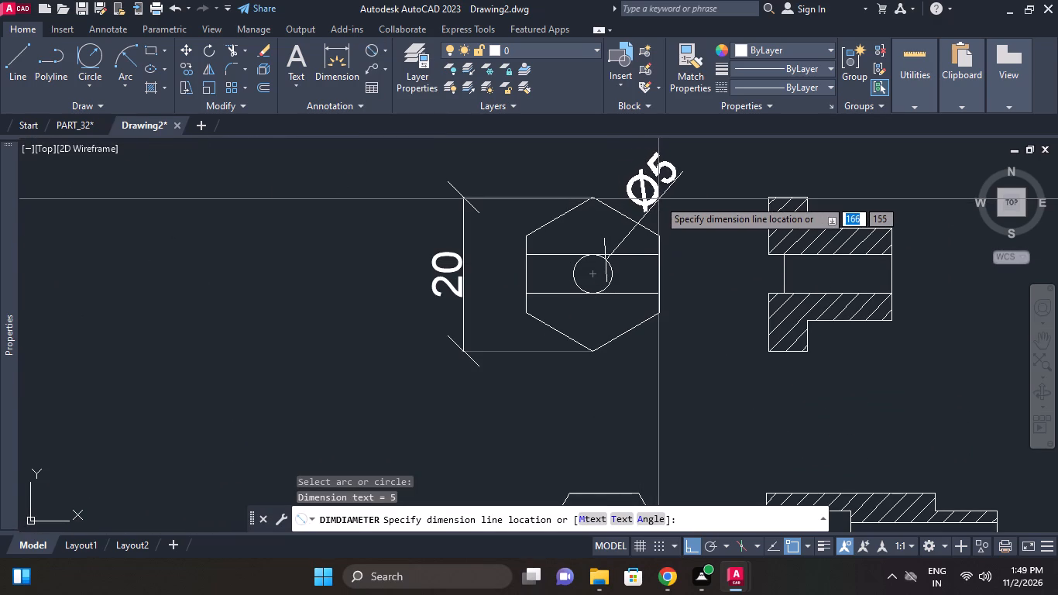
click(658, 199)
Move the upper hexagonal part's hexagon and section views with their dimensions about 23 mm horizontally toward the link plate.
scroll(658, 199, down, 2)
click(521, 163)
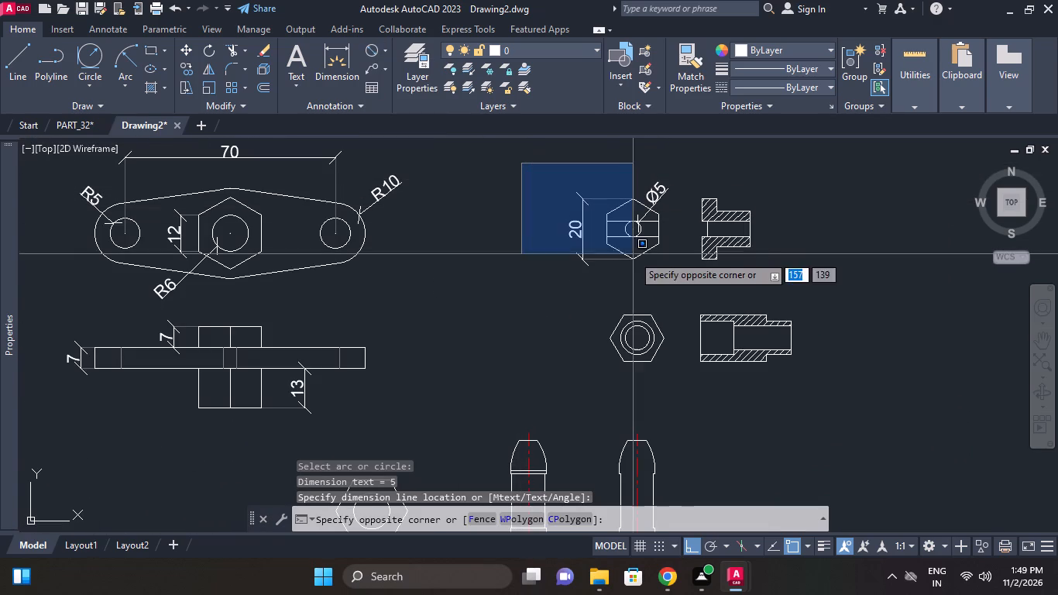
click(781, 287)
right_click(914, 198)
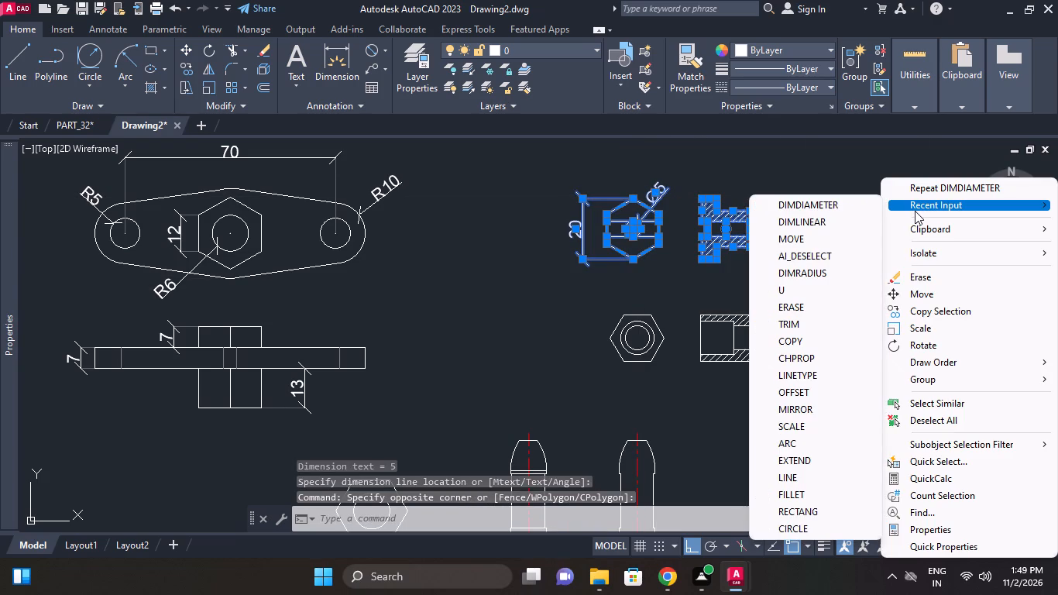
click(933, 297)
click(872, 268)
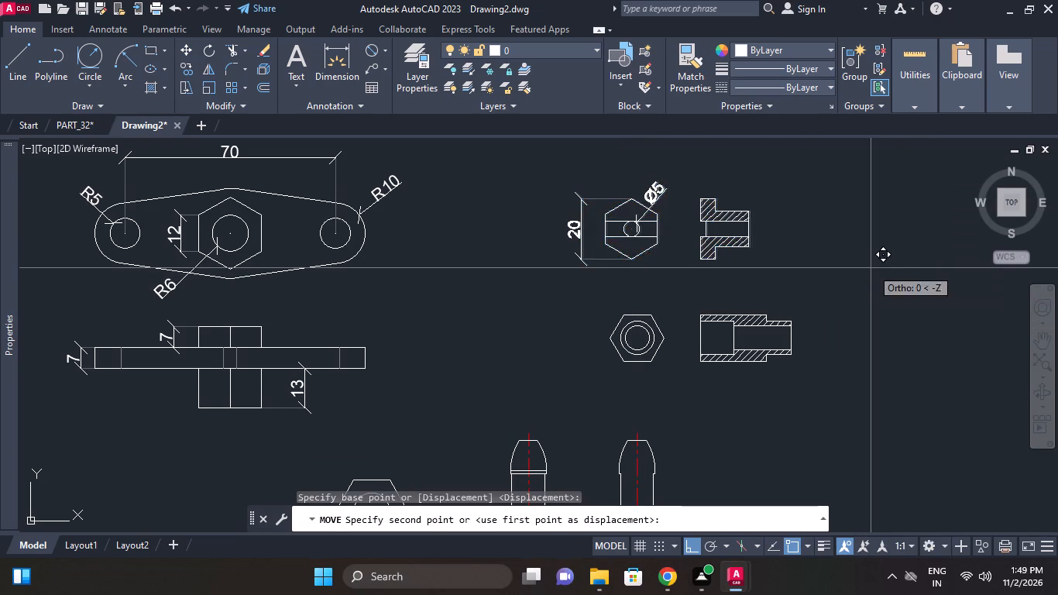
click(803, 267)
Add a horizontal linear dimension for the flange thickness of the upper hatched section, placed above the flange.
scroll(586, 208, up, 1)
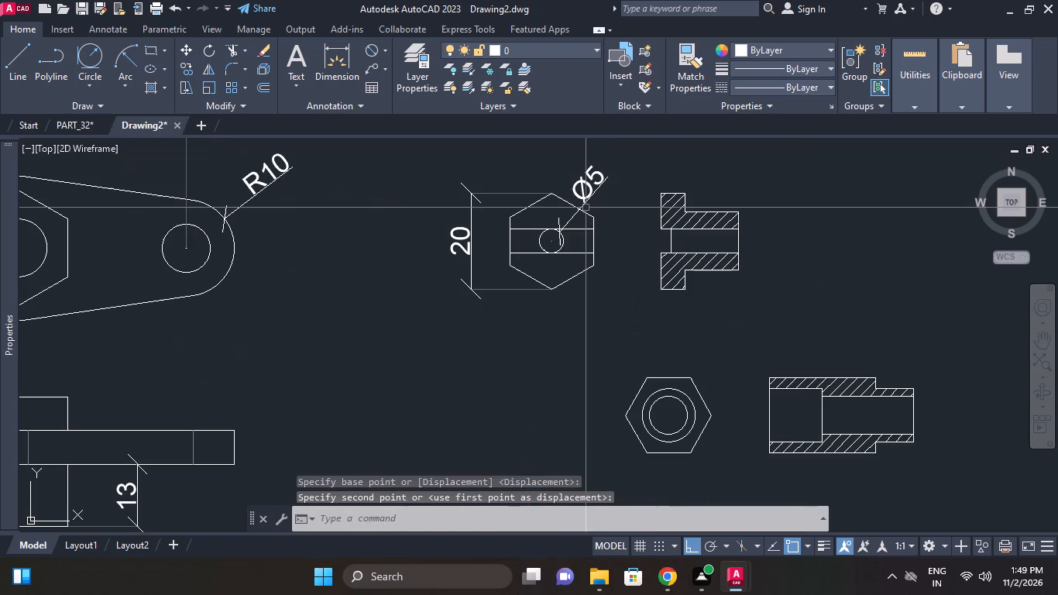
middle_click(586, 210)
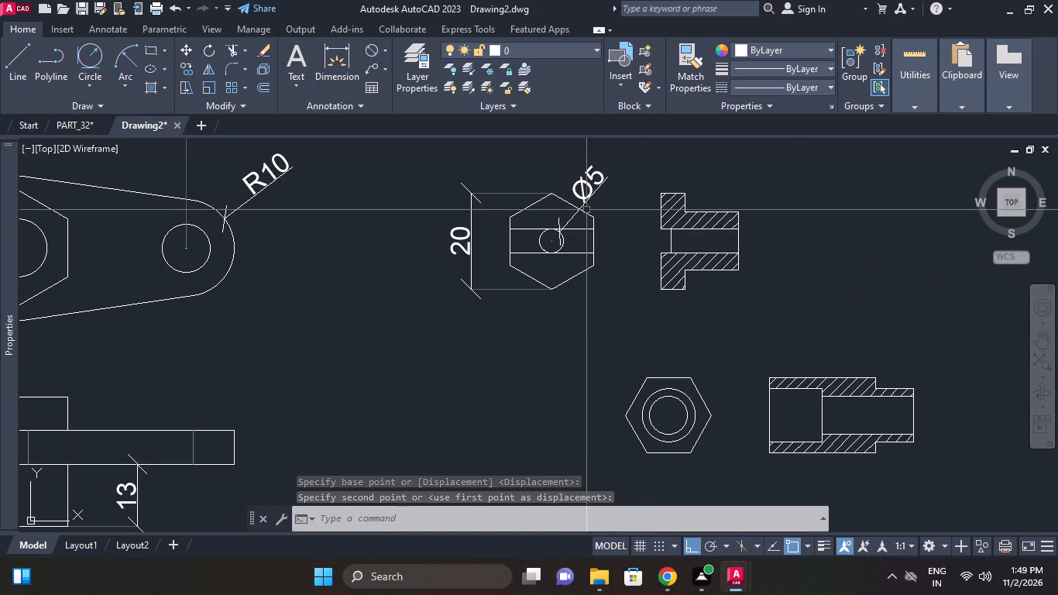
middle_drag(611, 276, 602, 262)
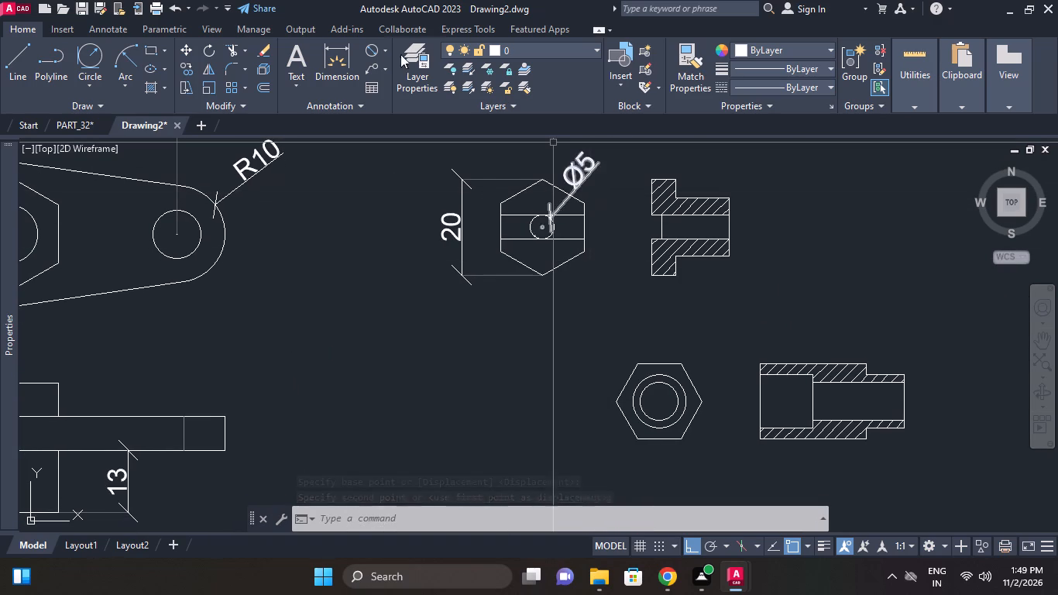
click(387, 44)
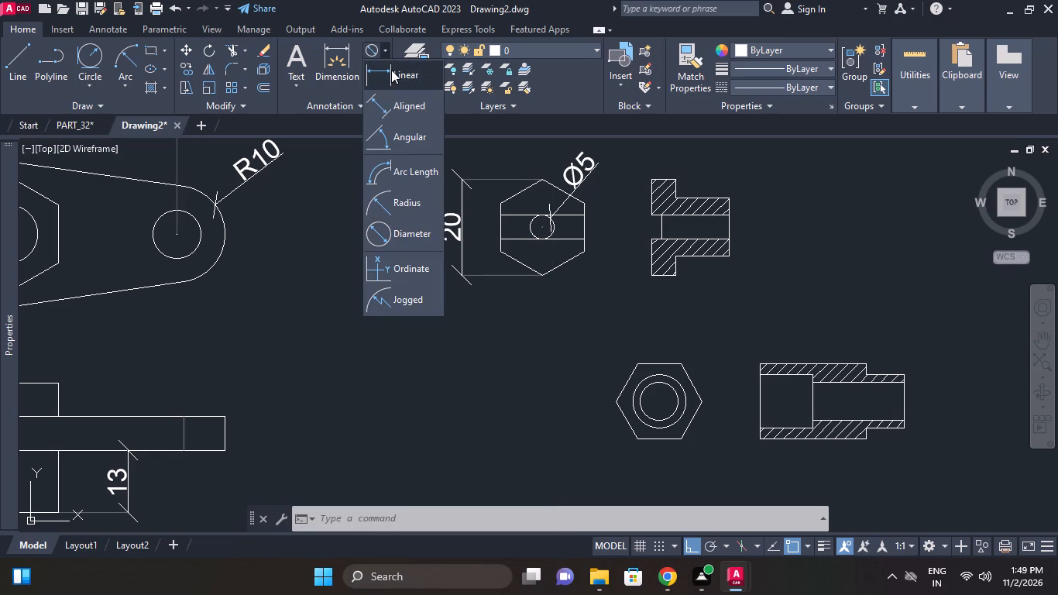
click(391, 70)
scroll(651, 167, up, 2)
middle_drag(651, 167, 643, 225)
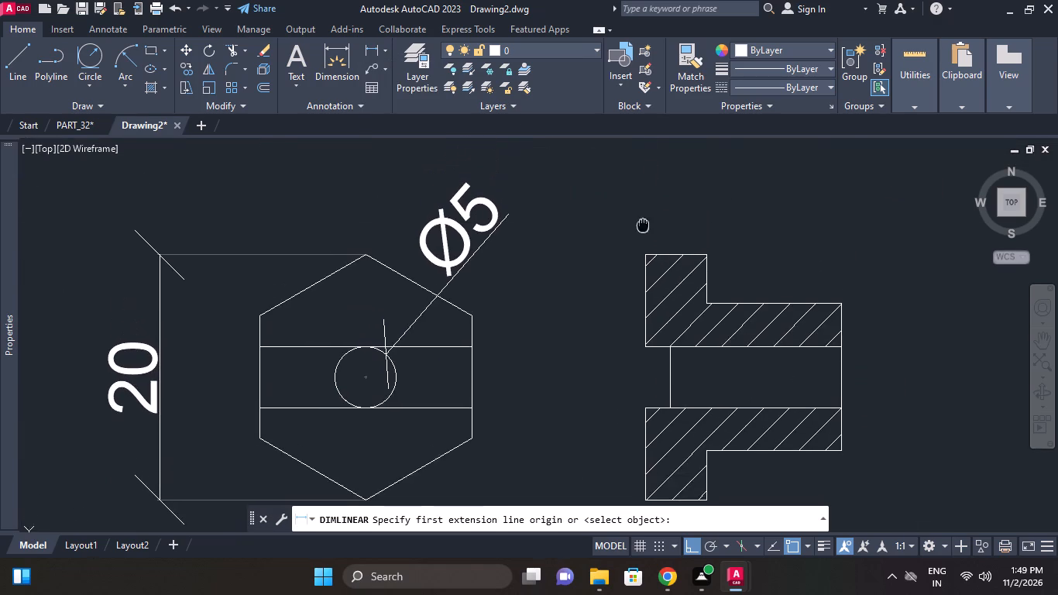
click(709, 253)
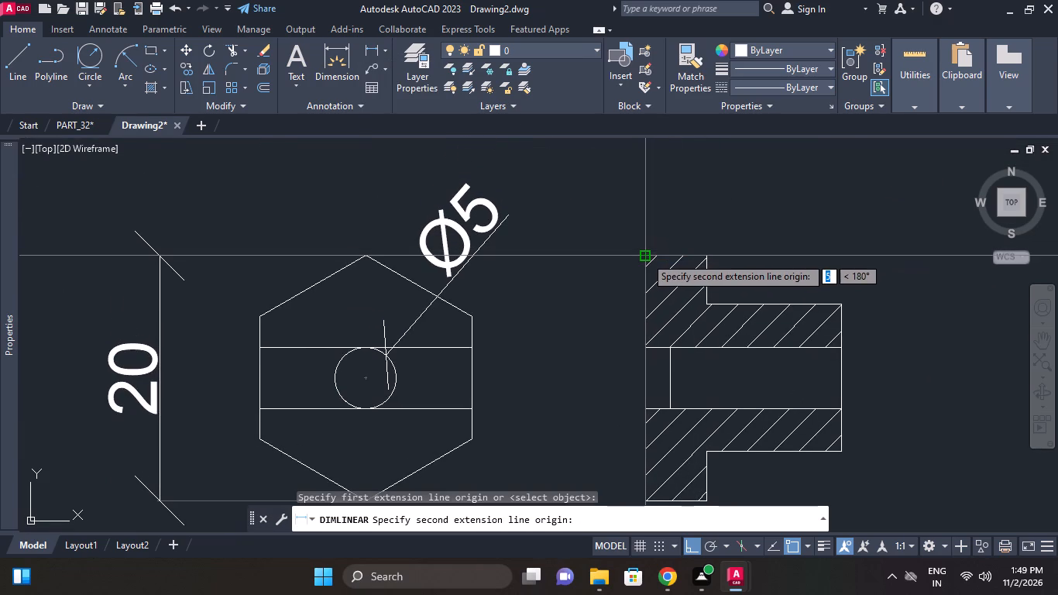
click(645, 256)
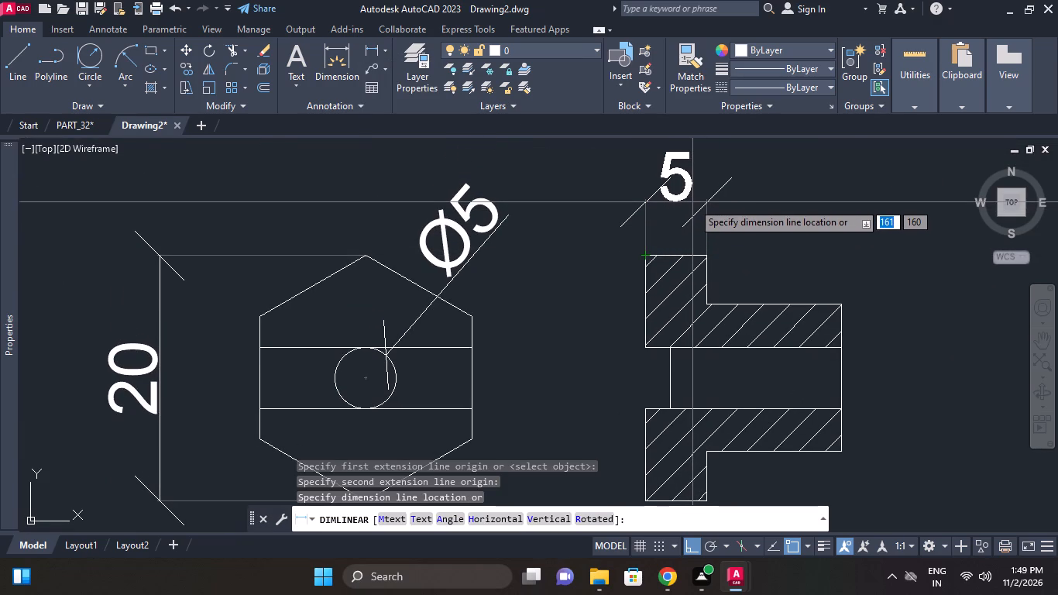
click(692, 202)
Add a horizontal linear dimension between the flange's outer face and the inner vertical line in the upper section, placed within the bore.
right_click(761, 207)
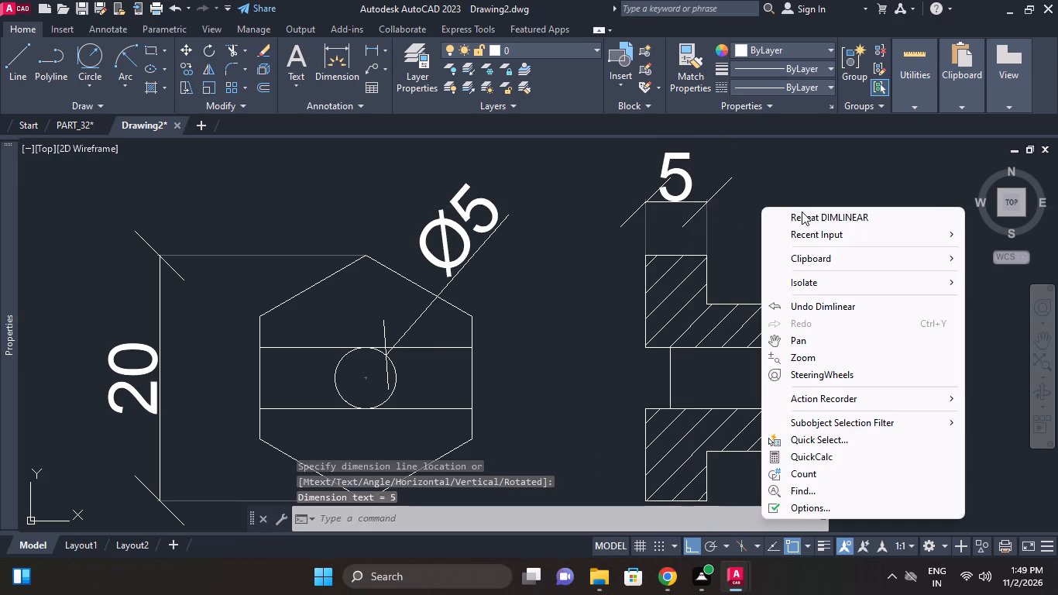
click(802, 212)
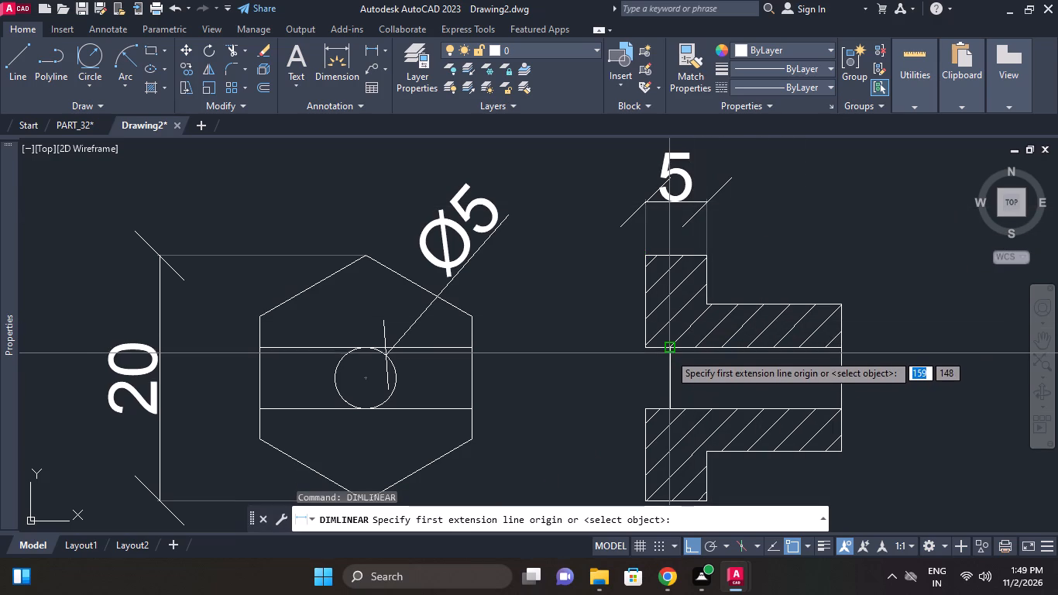
click(667, 351)
click(642, 347)
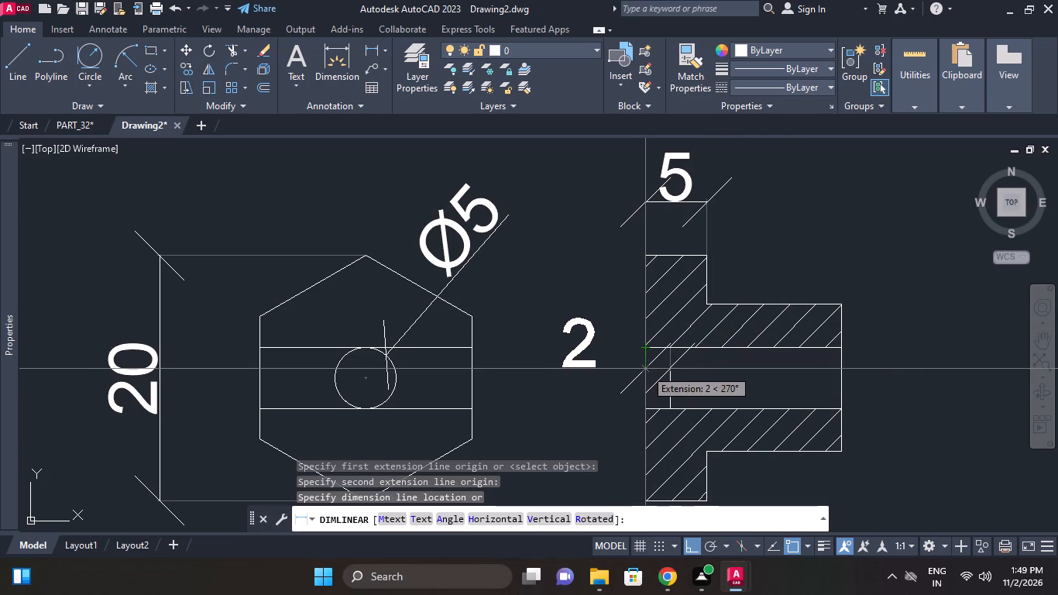
click(645, 369)
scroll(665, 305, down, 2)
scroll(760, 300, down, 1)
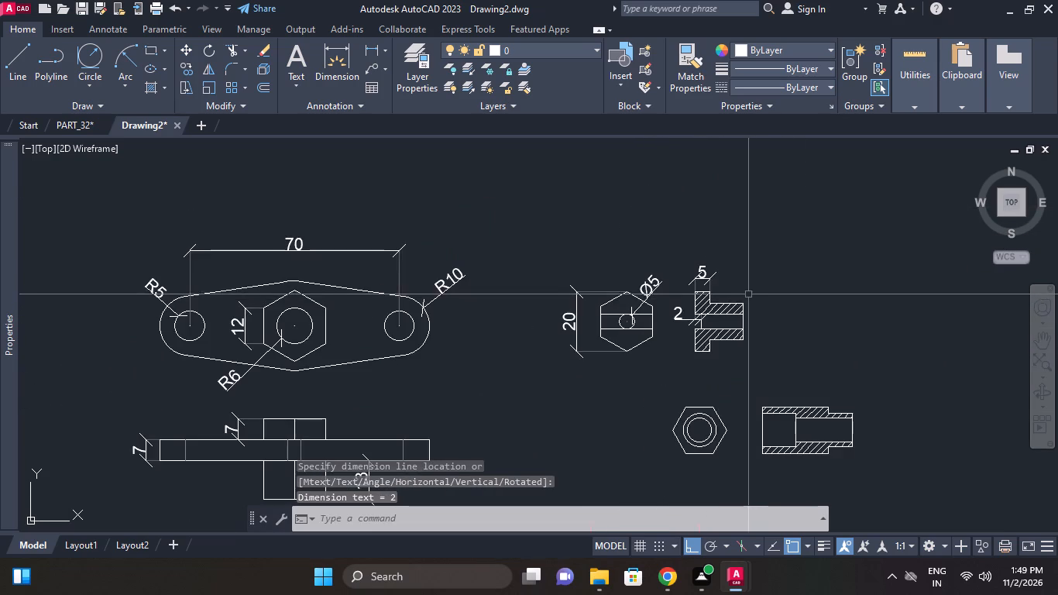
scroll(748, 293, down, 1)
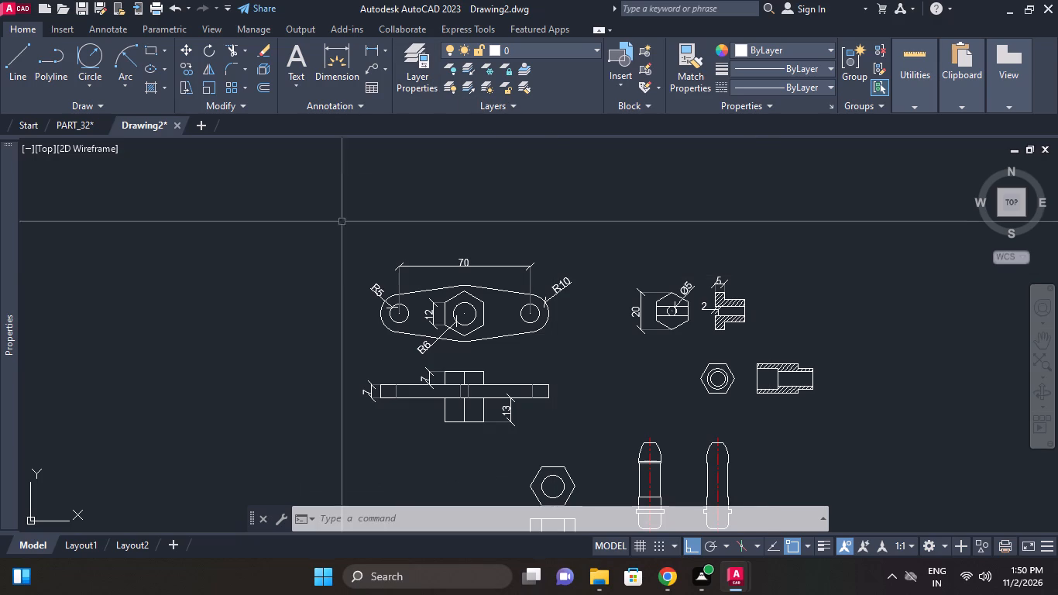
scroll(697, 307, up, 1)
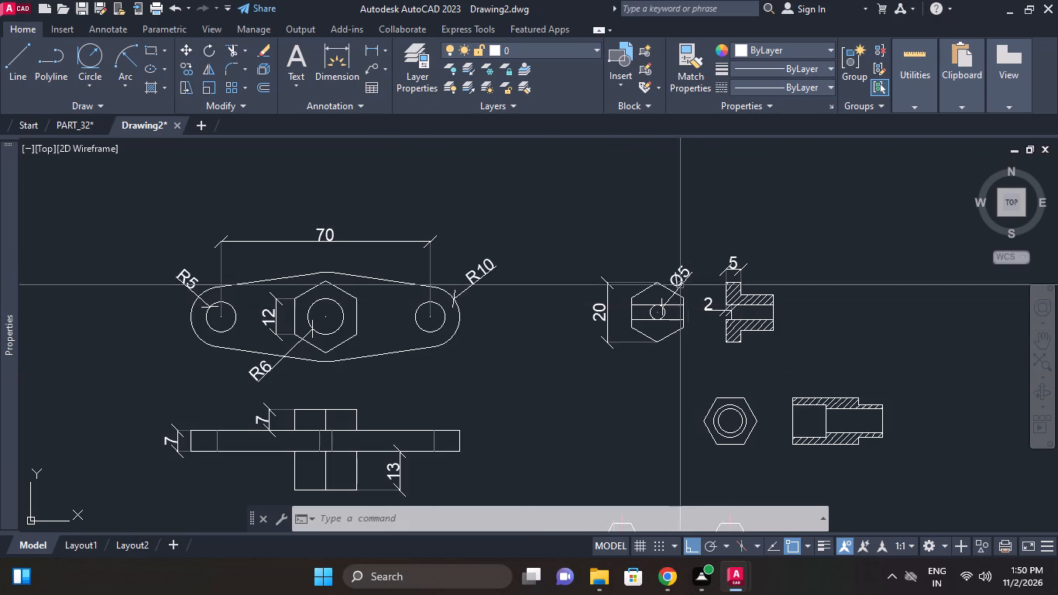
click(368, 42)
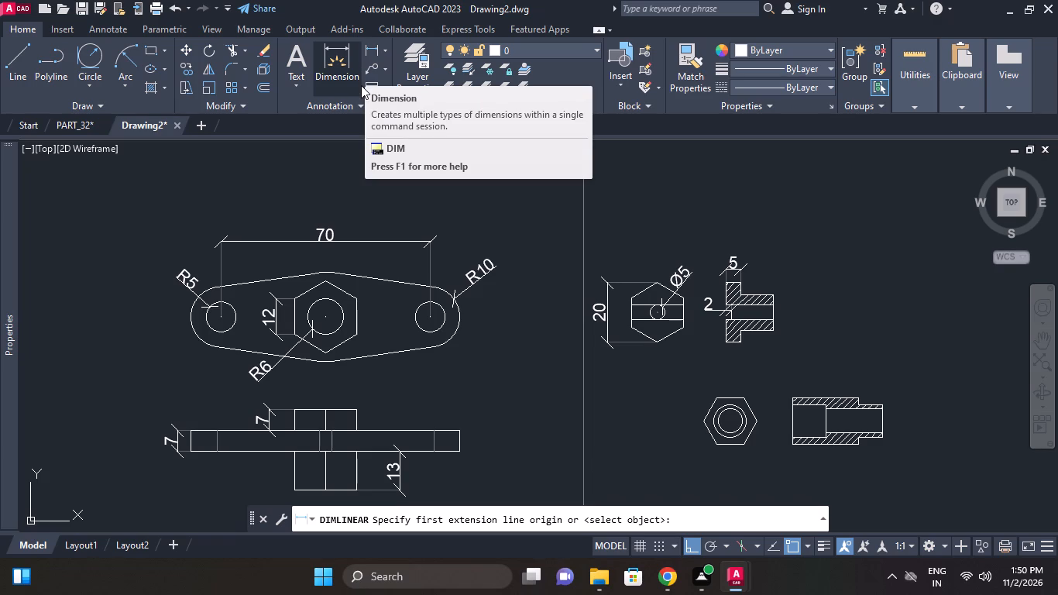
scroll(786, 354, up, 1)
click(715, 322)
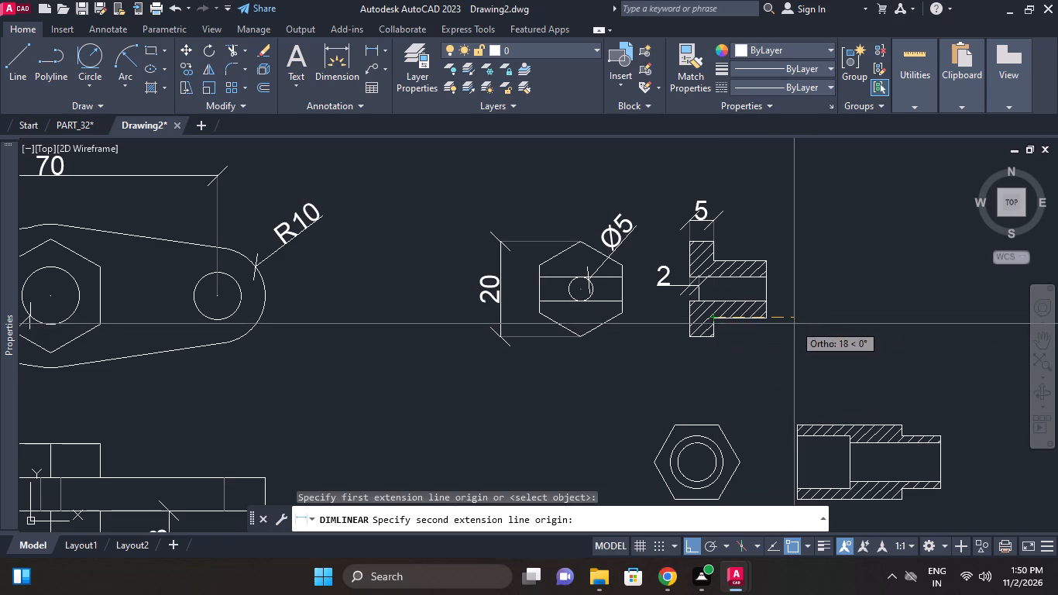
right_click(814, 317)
Add a horizontal linear dimension for the length of the upper section's narrow sleeve, from flange face to free end, placed below it.
right_click(830, 247)
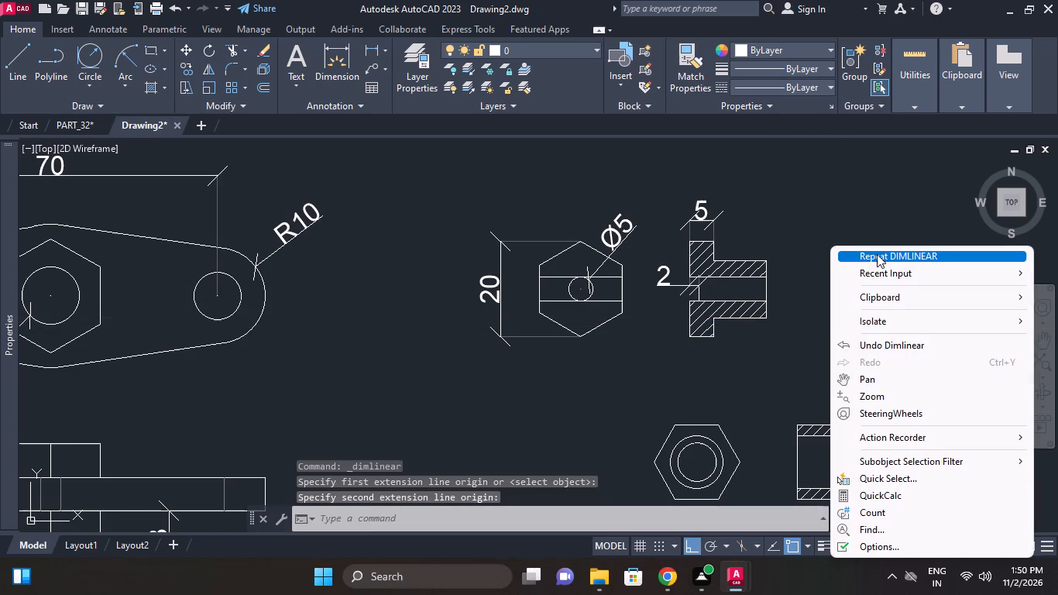
click(877, 254)
middle_drag(816, 325, 772, 251)
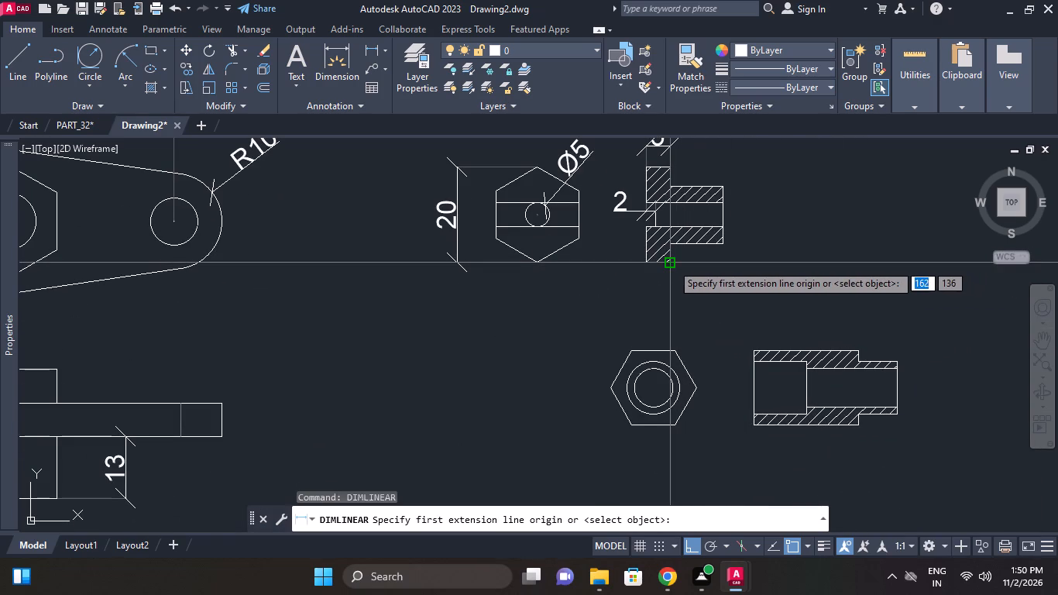
click(672, 263)
click(726, 244)
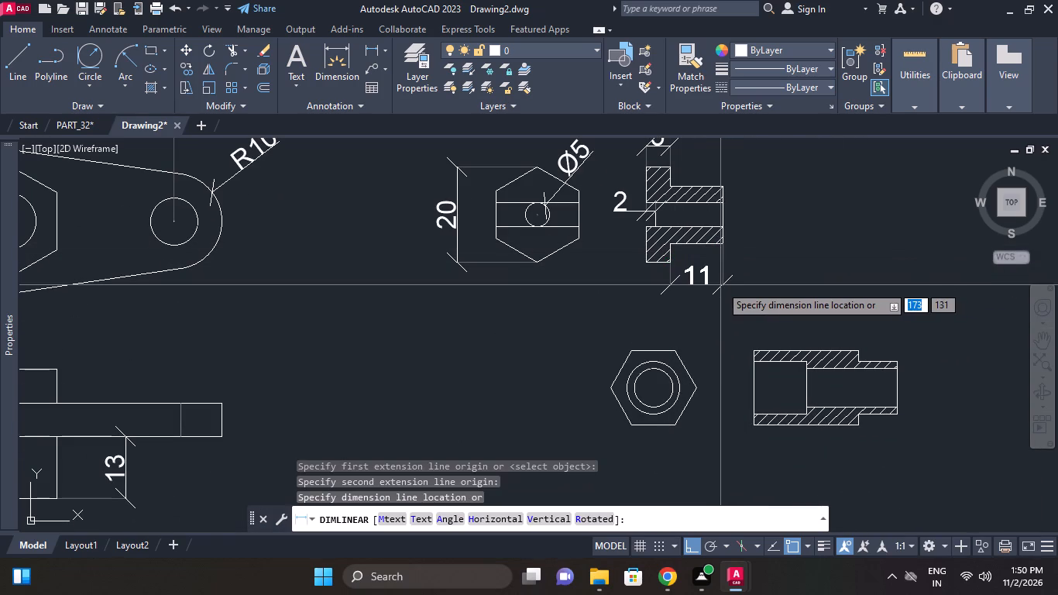
click(720, 284)
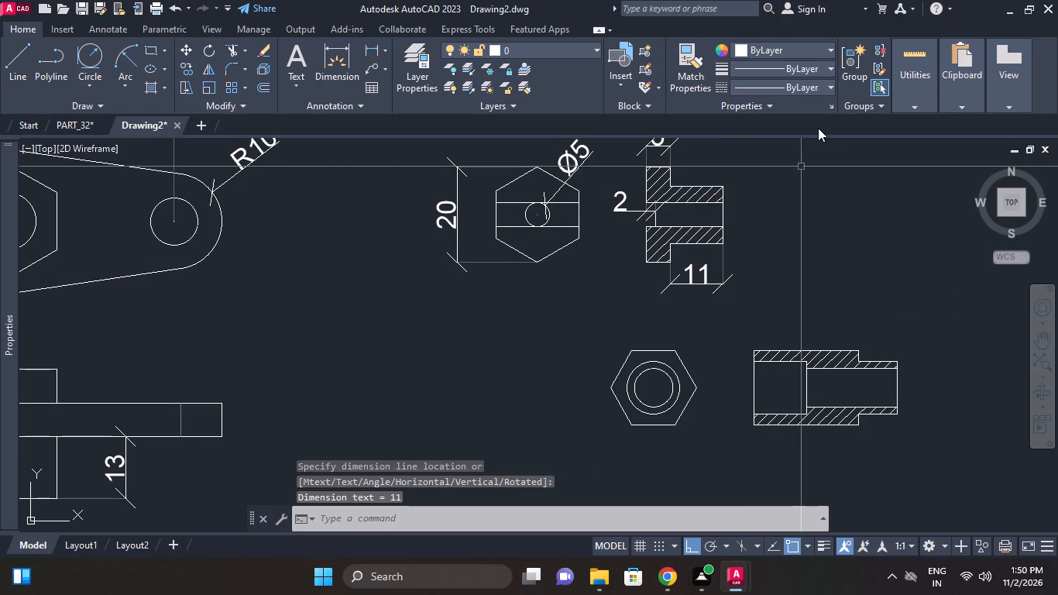
Add a vertical linear dimension for the outer height of the upper section's narrow sleeve, placed right of its free end.
right_click(803, 161)
click(813, 170)
middle_drag(763, 177, 760, 211)
scroll(682, 252, up, 1)
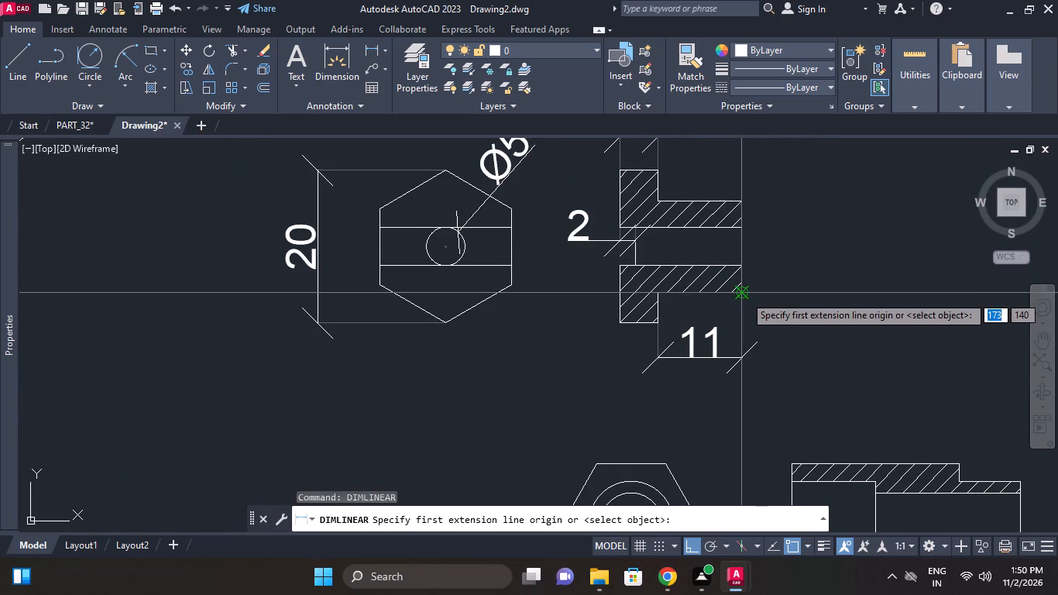
click(744, 296)
click(741, 199)
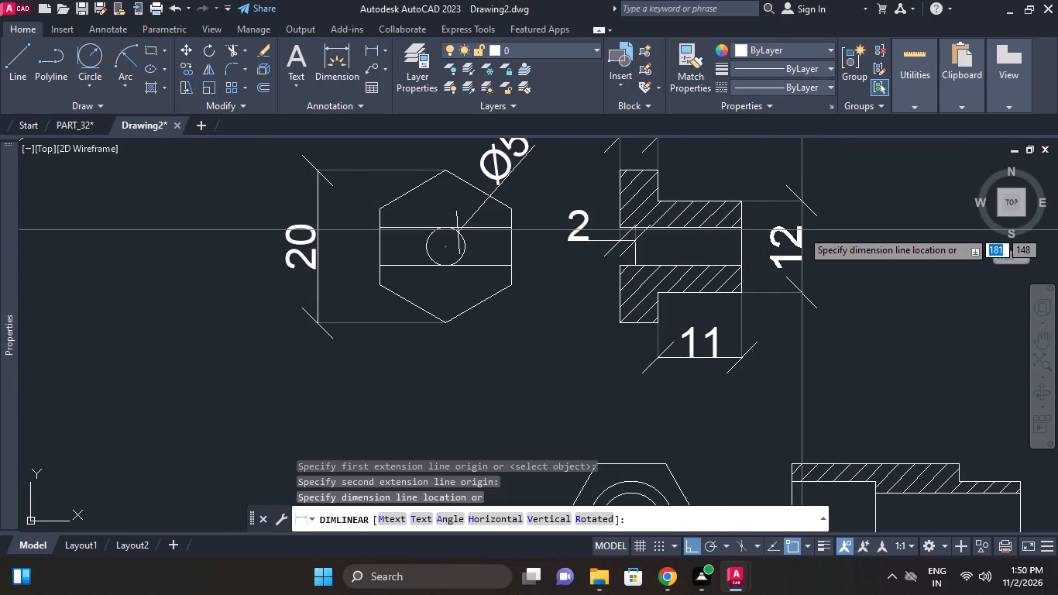
click(802, 230)
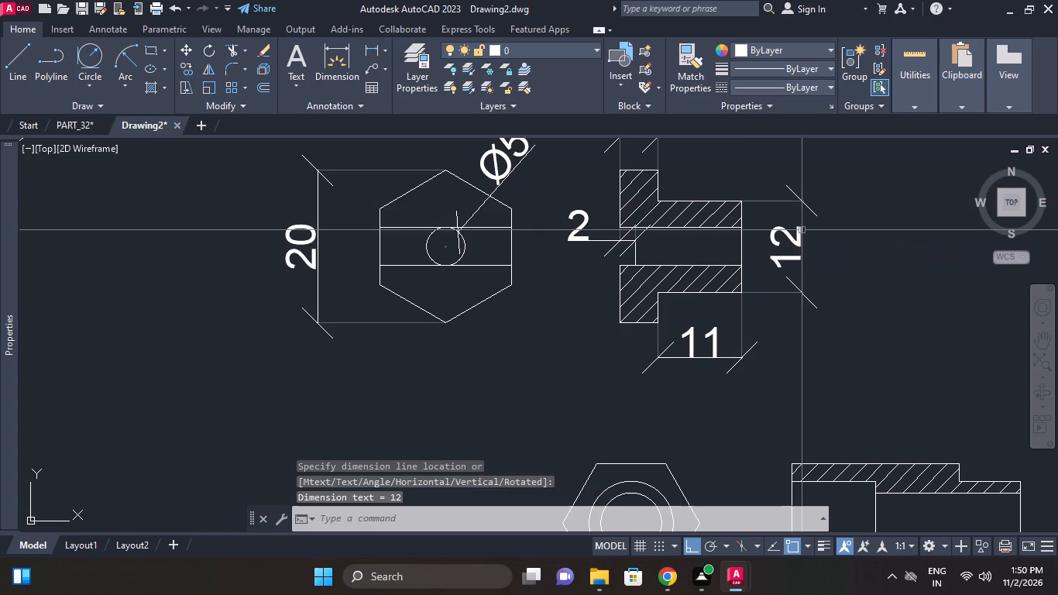
Move the upper hexagonal view and its hatched section, with their dimensions, slightly straight up, away from the views below.
scroll(799, 236, down, 2)
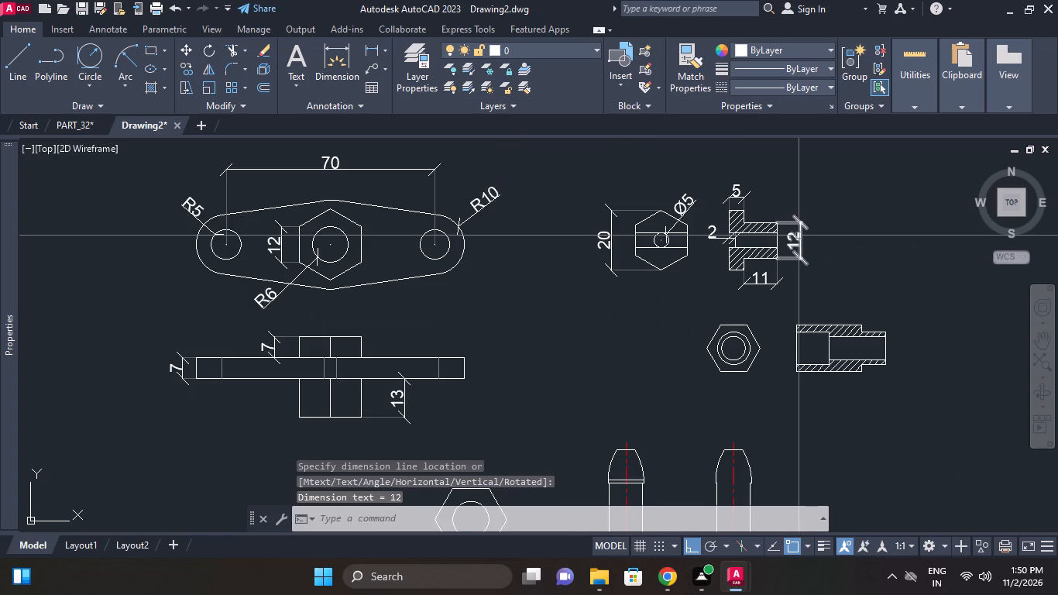
middle_click(806, 272)
scroll(806, 267, down, 1)
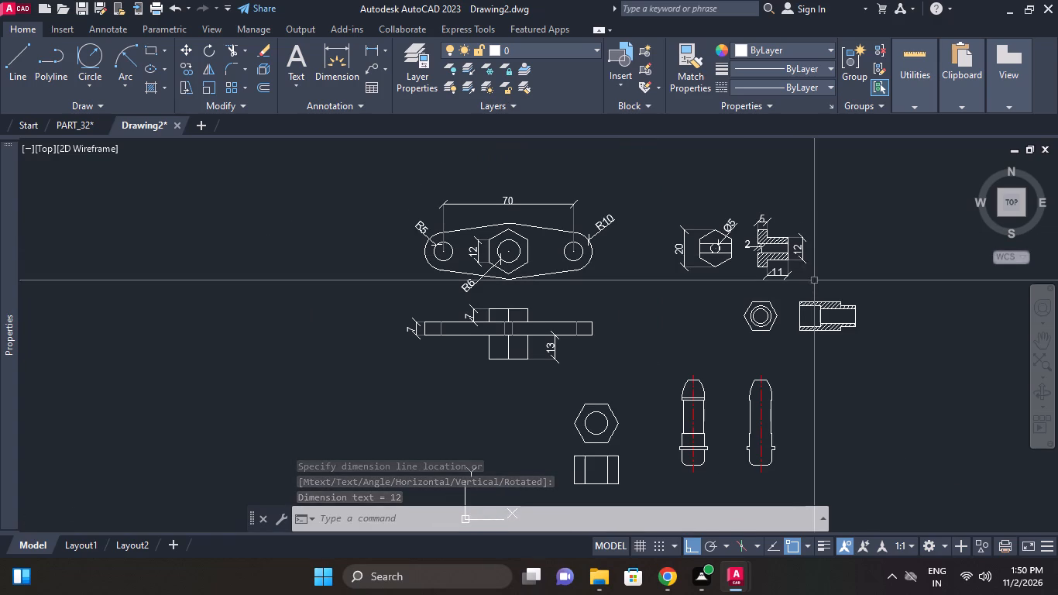
middle_drag(814, 258, 809, 240)
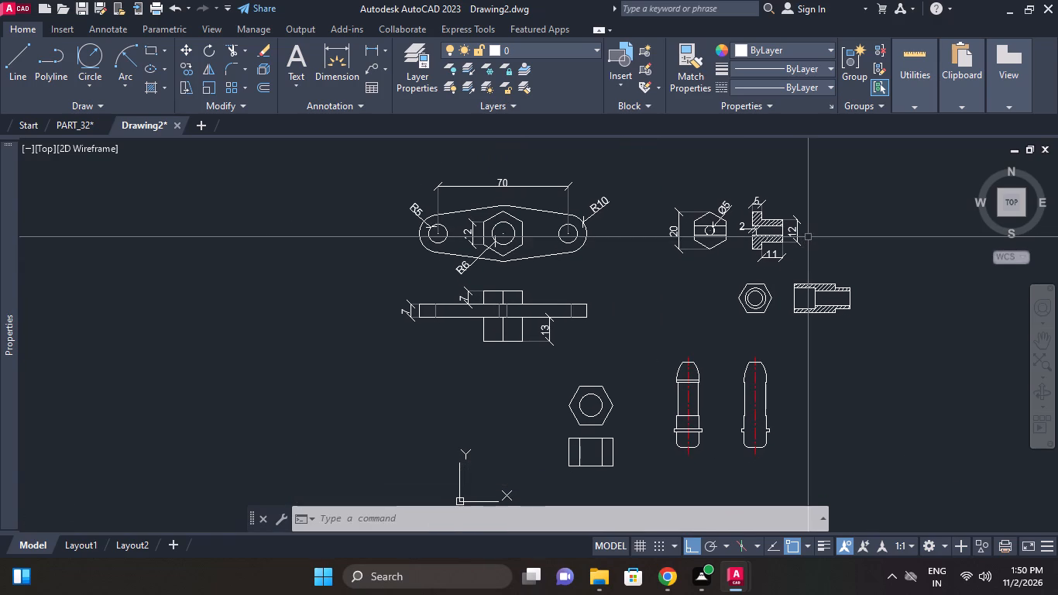
middle_drag(657, 319, 689, 289)
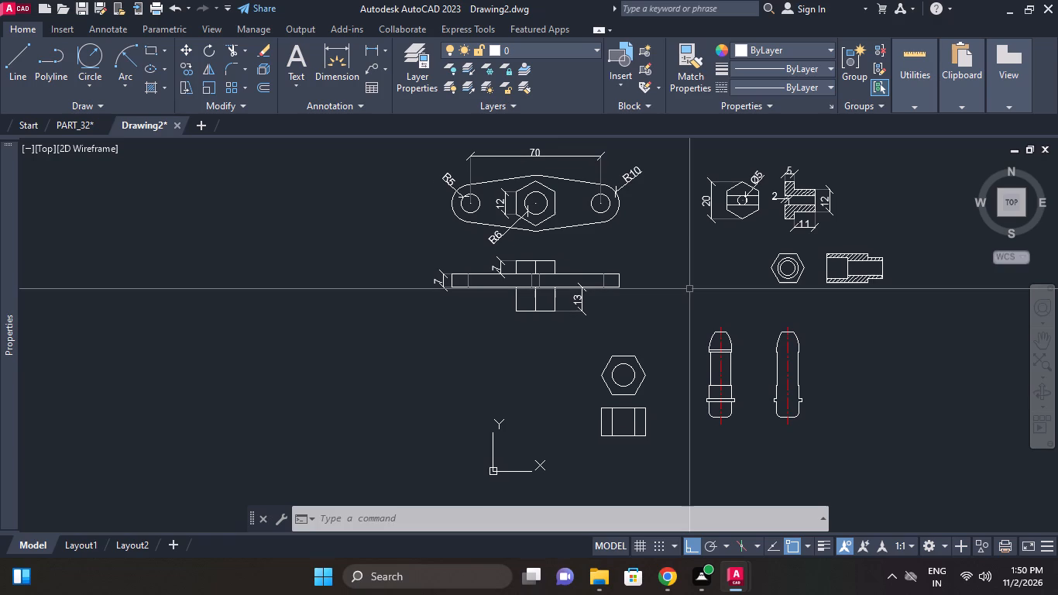
middle_drag(849, 286, 833, 335)
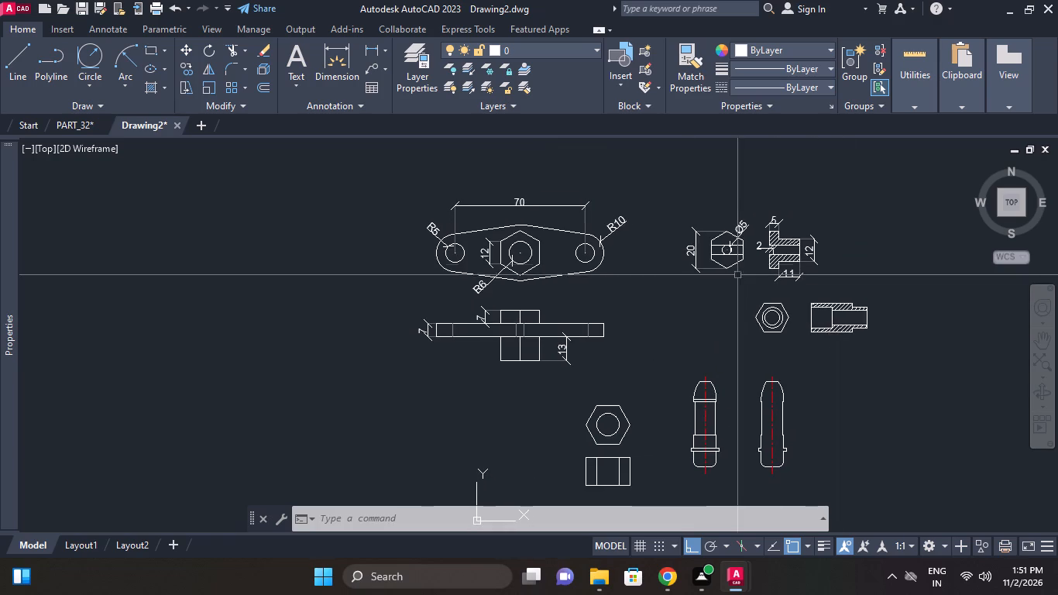
click(643, 194)
click(861, 284)
right_click(869, 251)
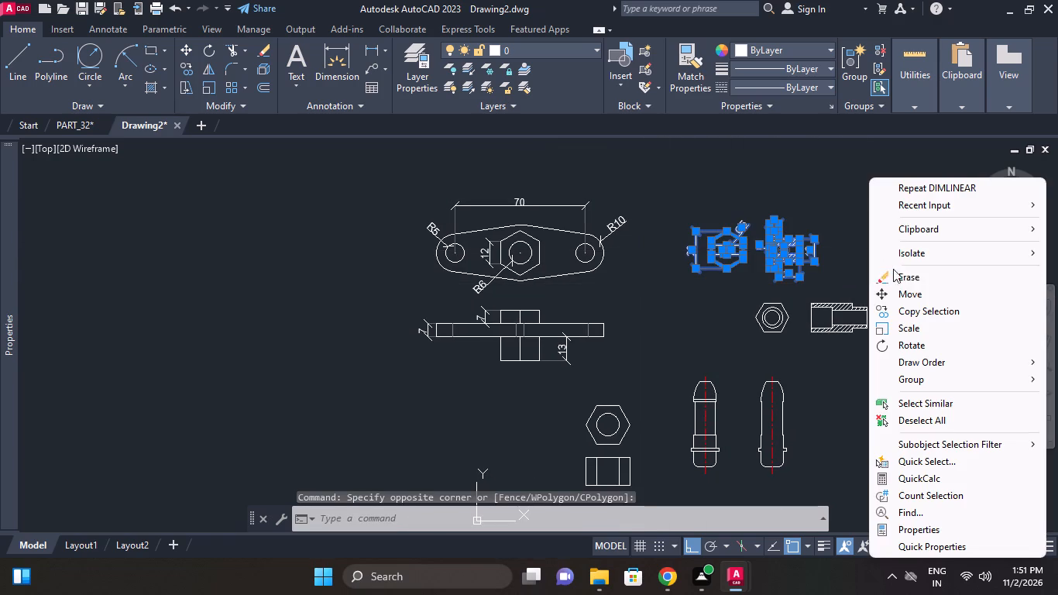
click(906, 294)
click(884, 277)
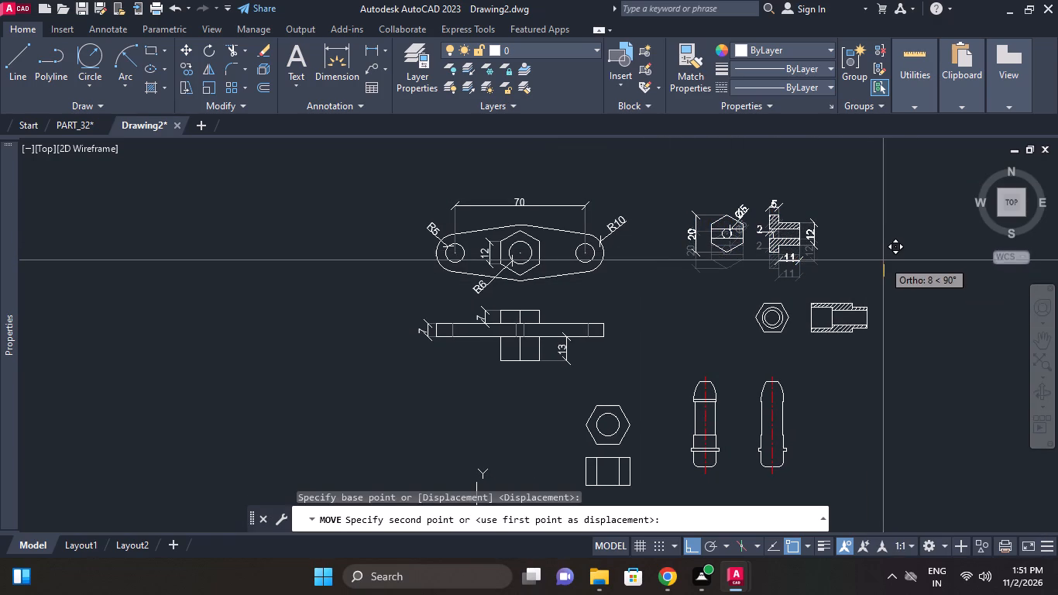
click(883, 263)
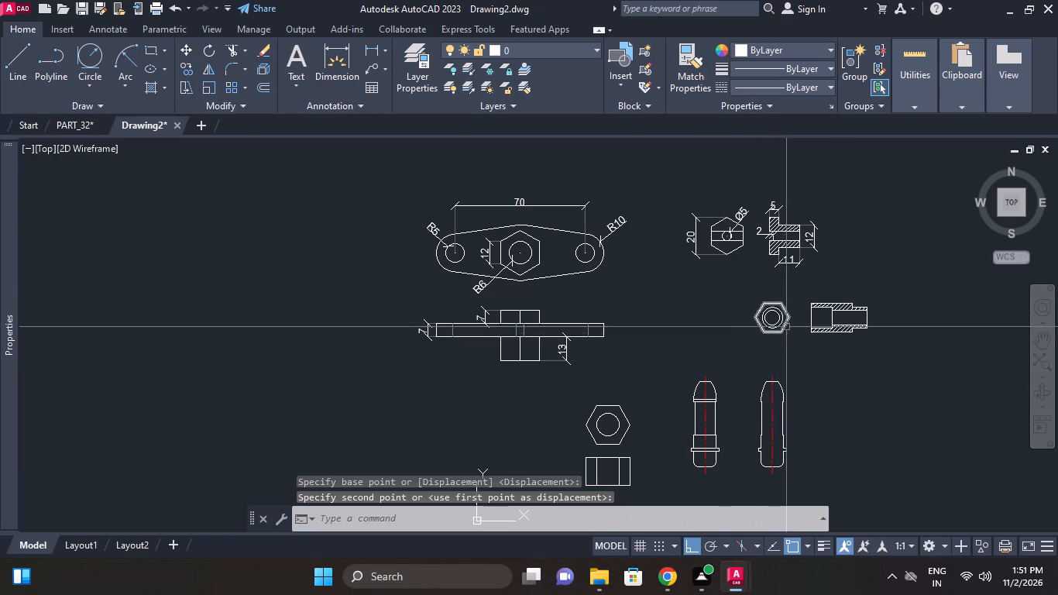
Add an aligned dimension to the upper-left edge of the hexagon in the lower hexagonal part's end view, placed outside it.
scroll(786, 326, up, 2)
click(661, 224)
click(665, 233)
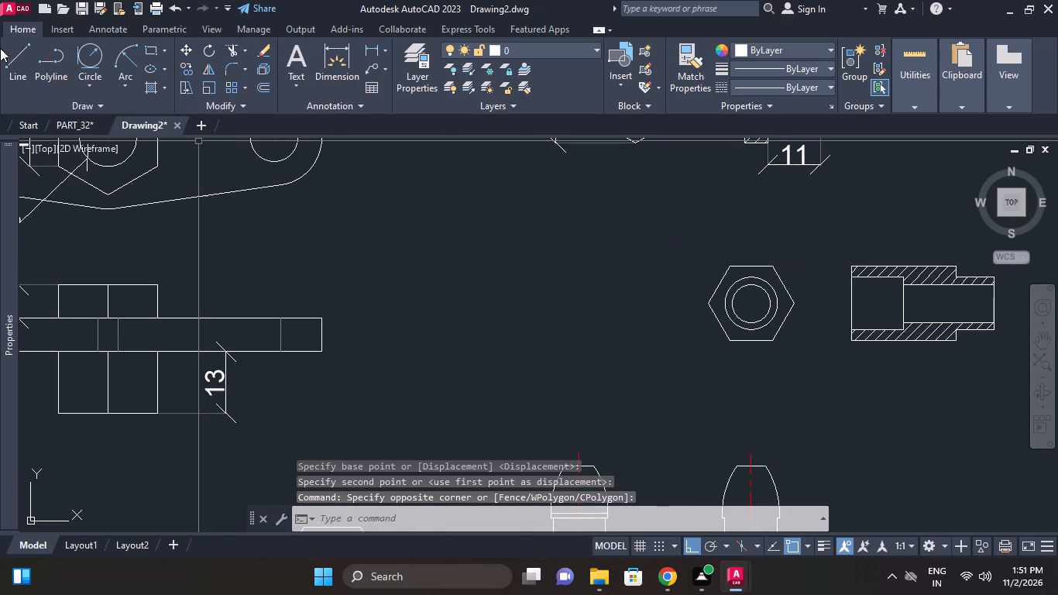
click(388, 46)
click(404, 111)
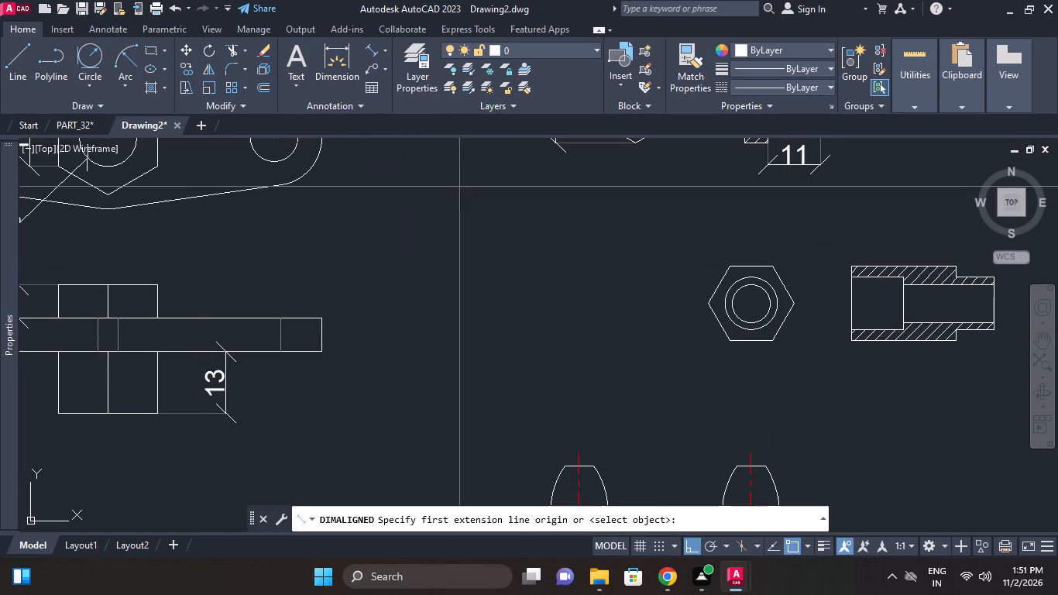
right_click(467, 198)
click(723, 284)
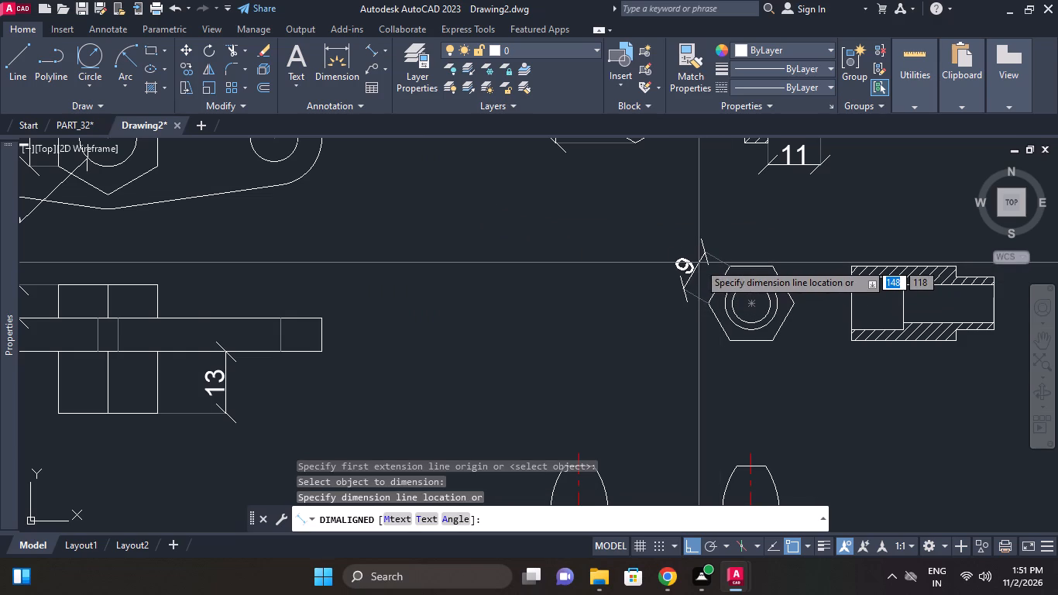
click(699, 263)
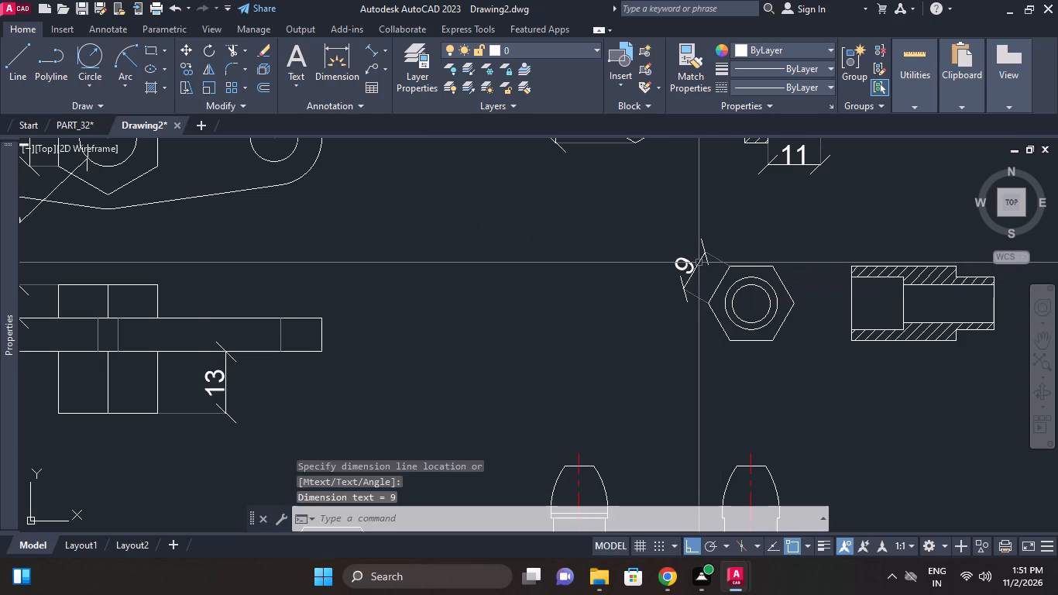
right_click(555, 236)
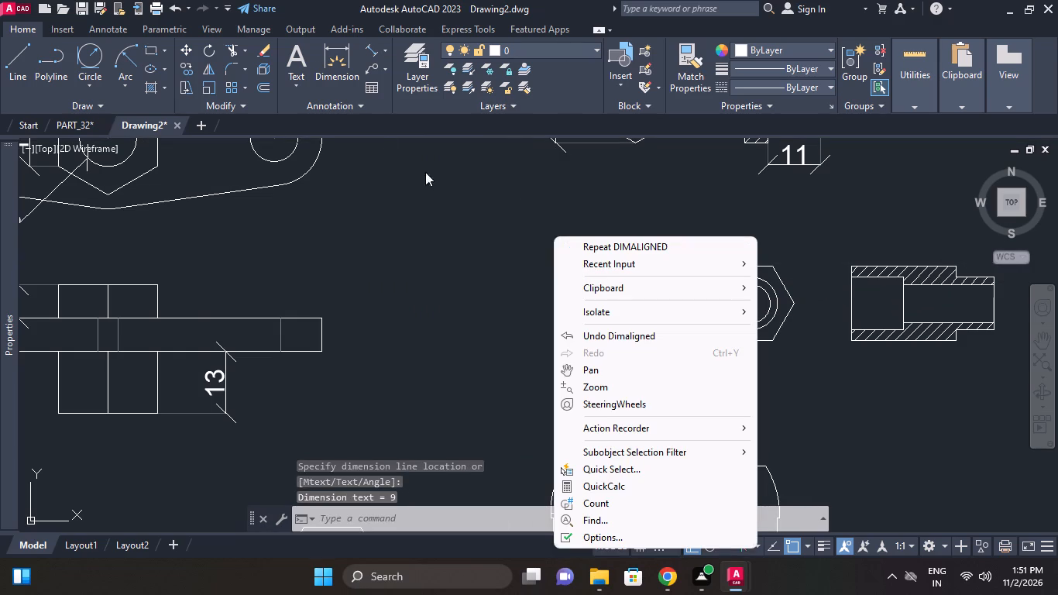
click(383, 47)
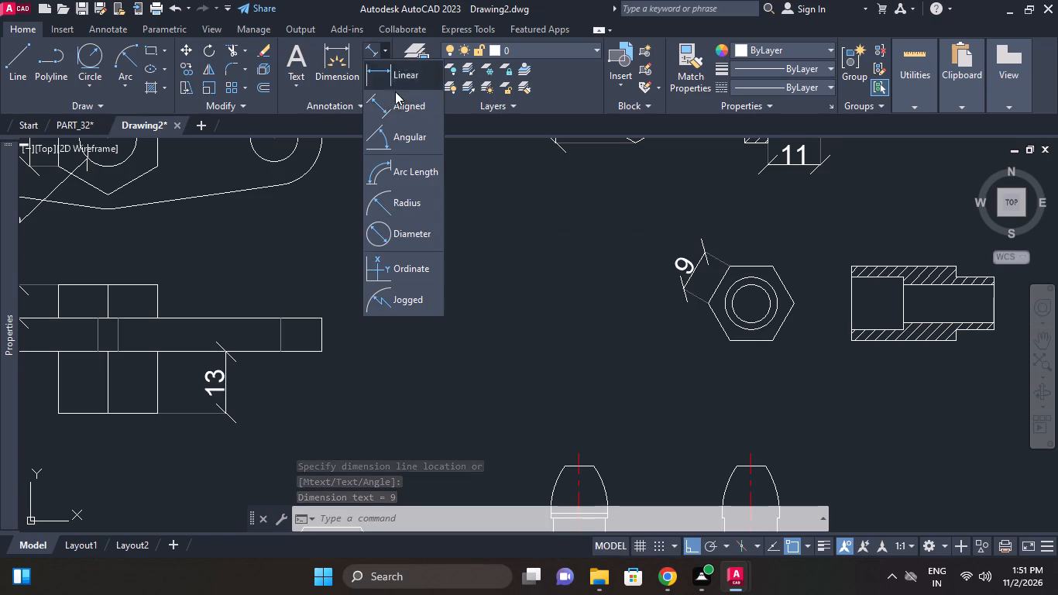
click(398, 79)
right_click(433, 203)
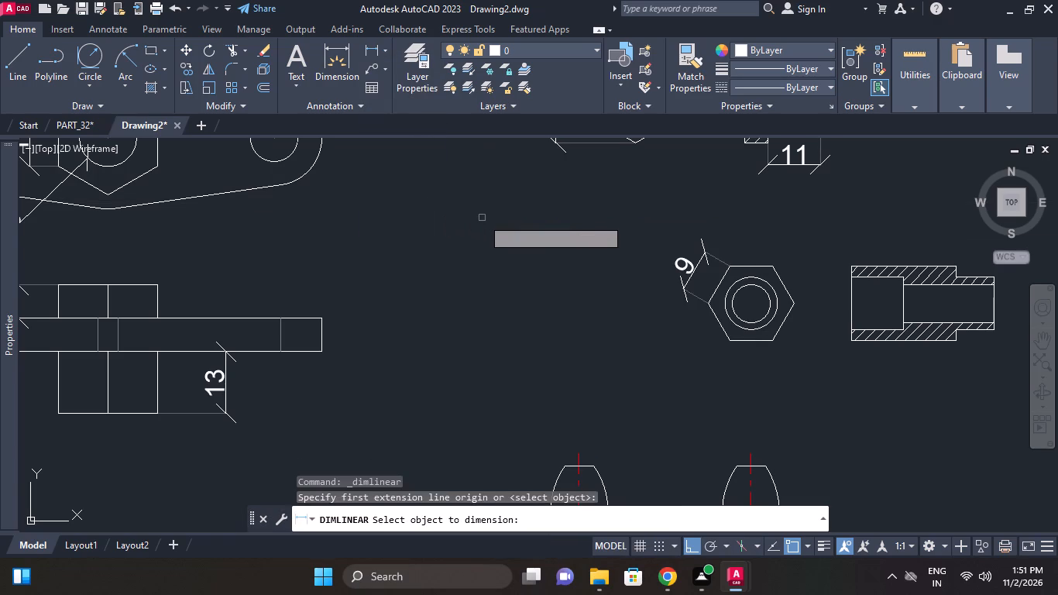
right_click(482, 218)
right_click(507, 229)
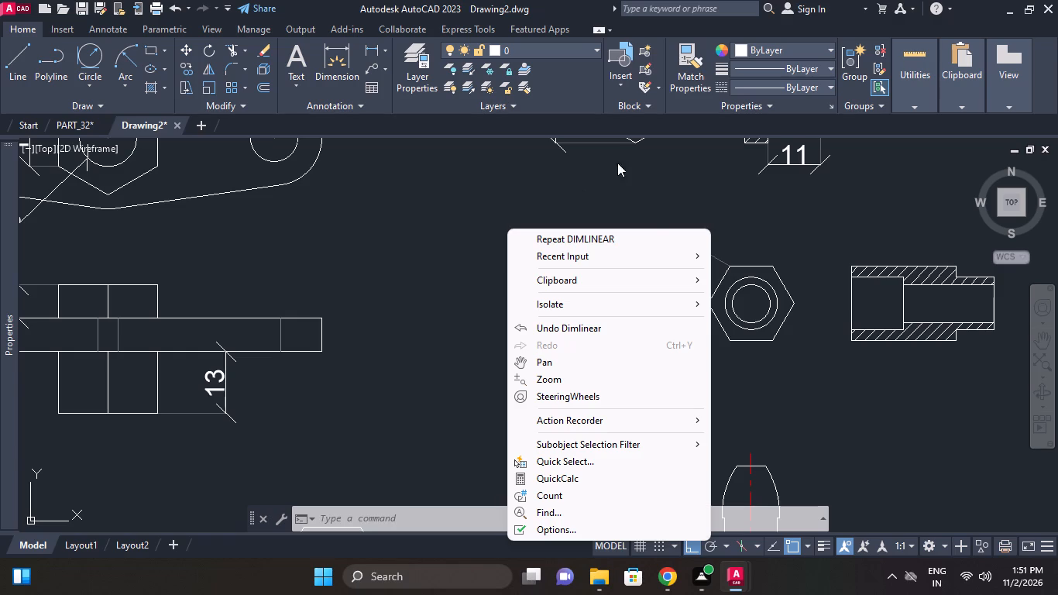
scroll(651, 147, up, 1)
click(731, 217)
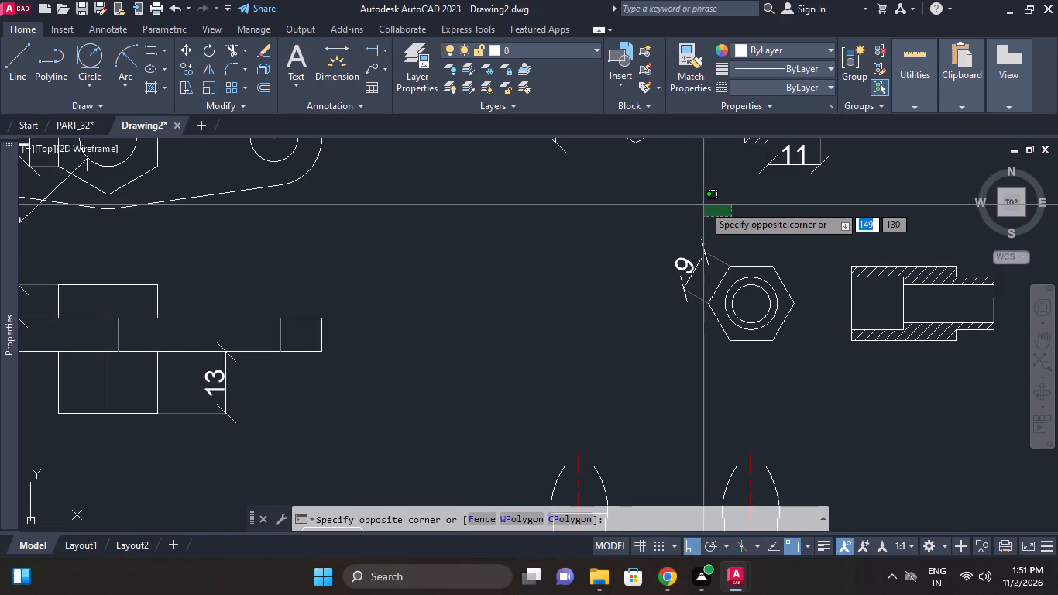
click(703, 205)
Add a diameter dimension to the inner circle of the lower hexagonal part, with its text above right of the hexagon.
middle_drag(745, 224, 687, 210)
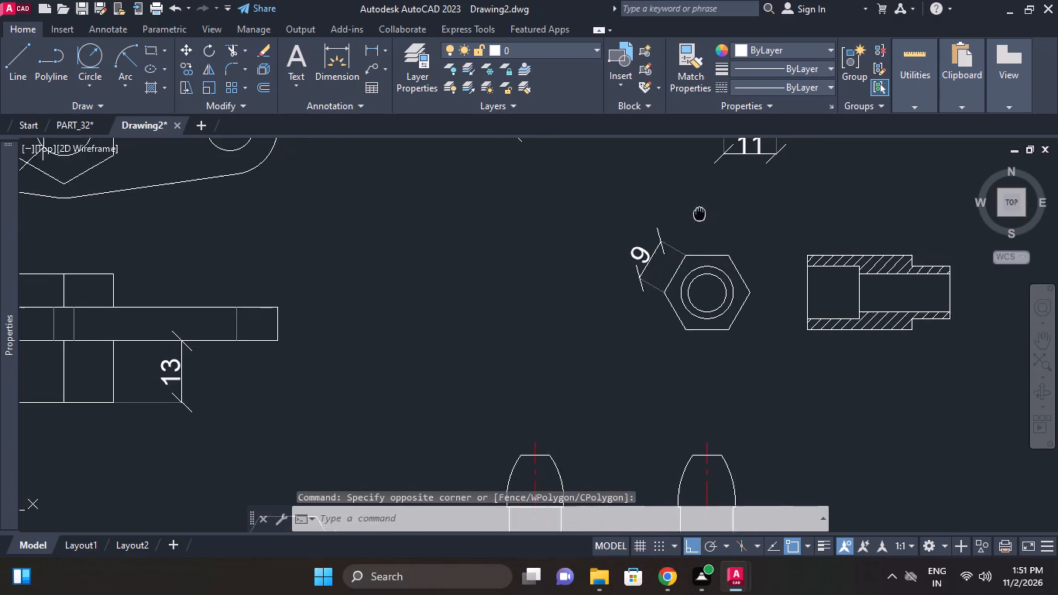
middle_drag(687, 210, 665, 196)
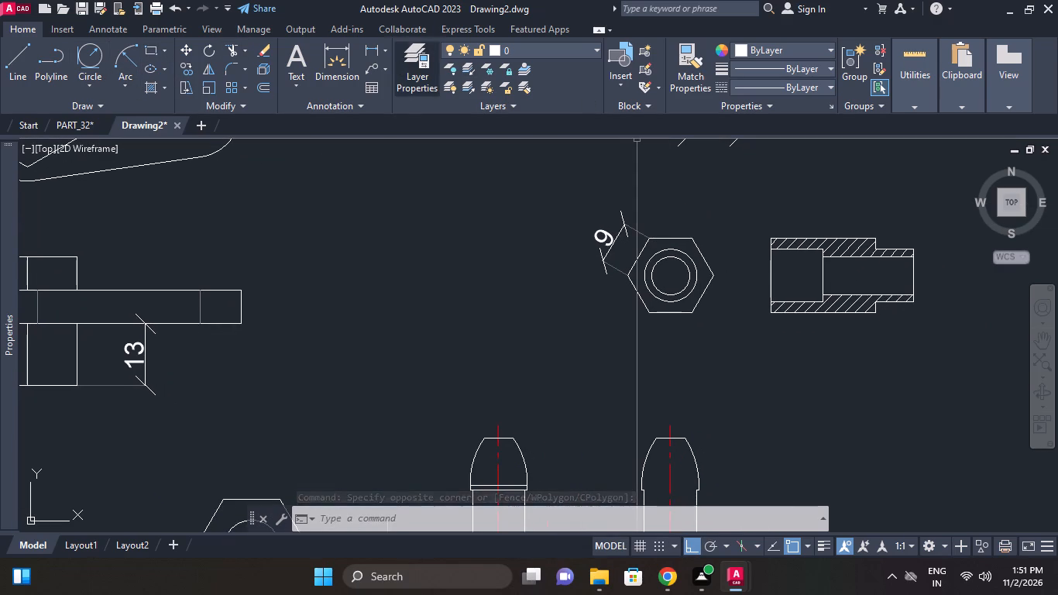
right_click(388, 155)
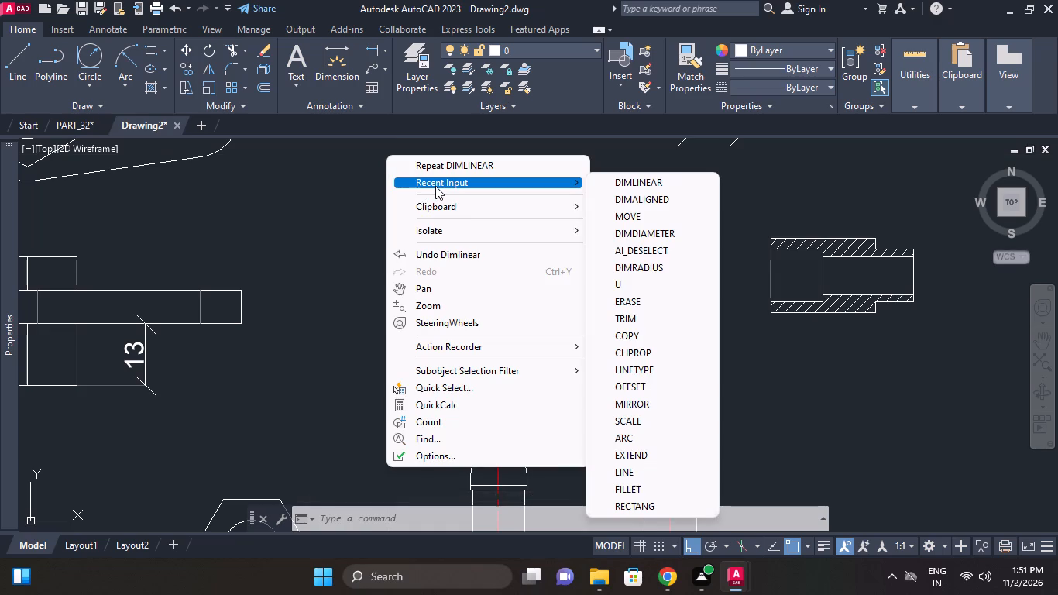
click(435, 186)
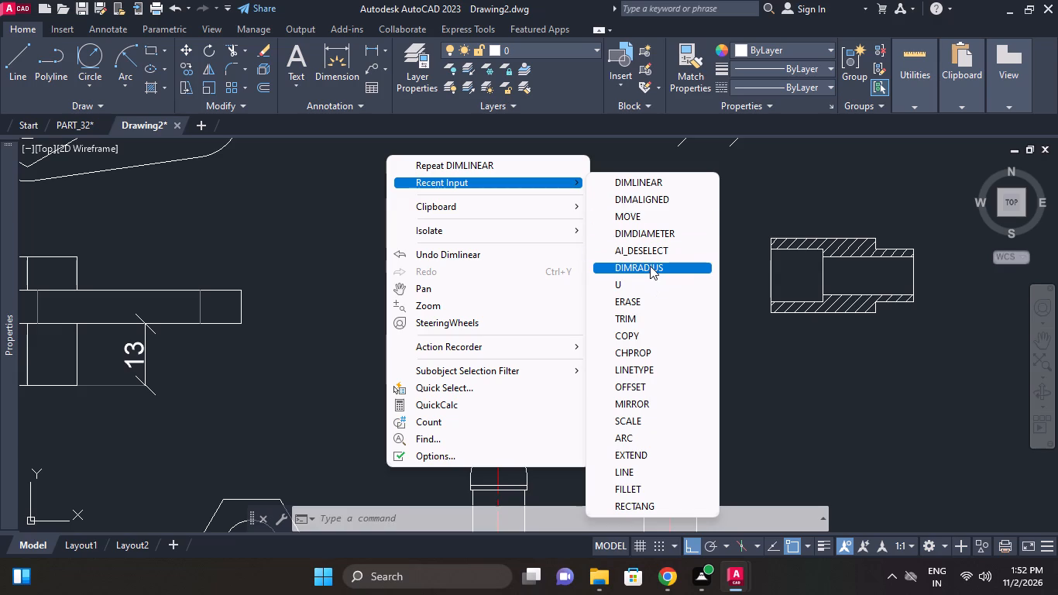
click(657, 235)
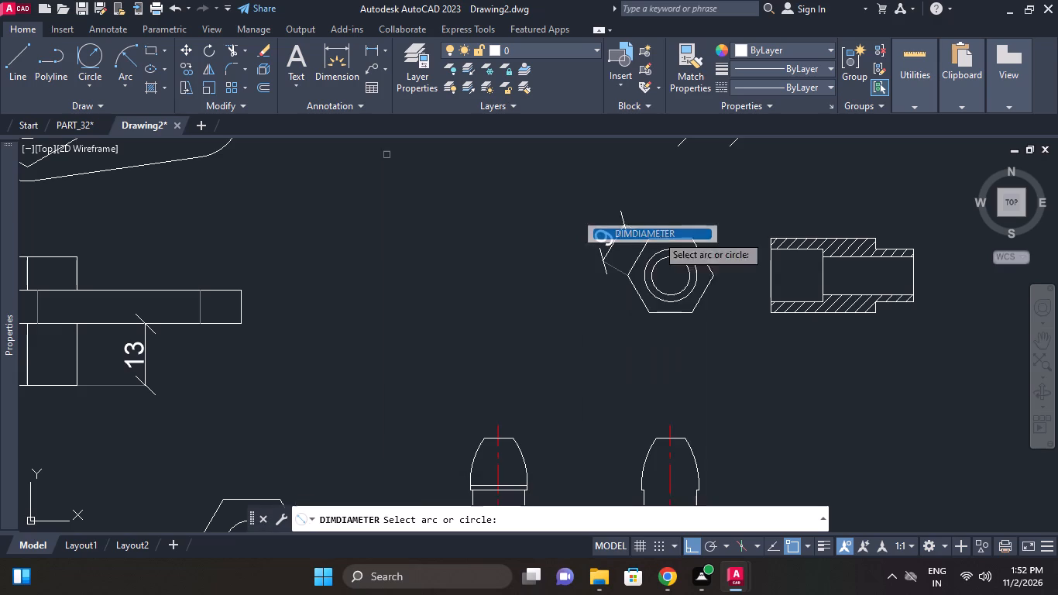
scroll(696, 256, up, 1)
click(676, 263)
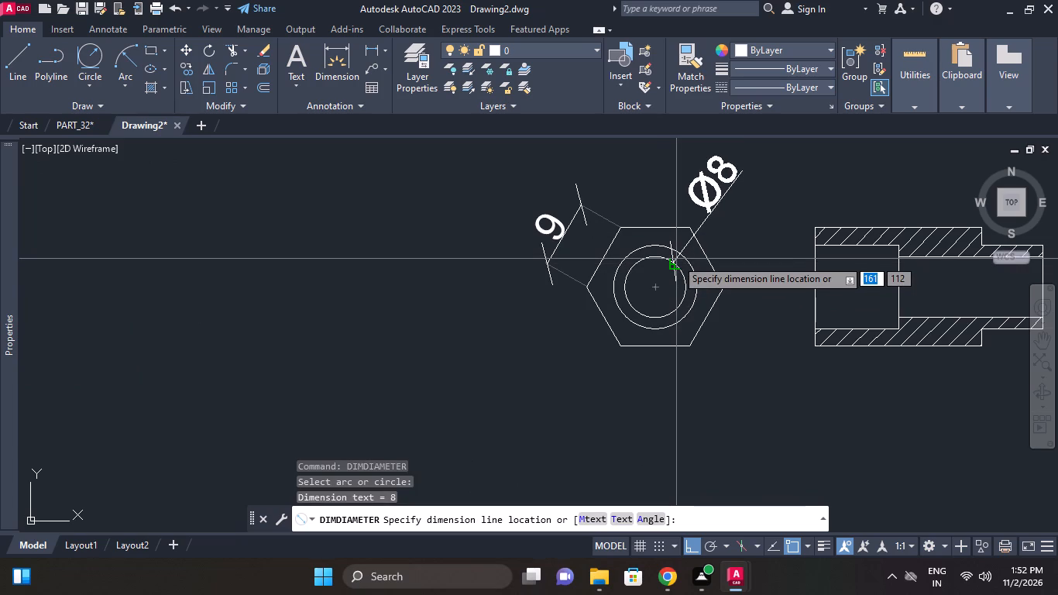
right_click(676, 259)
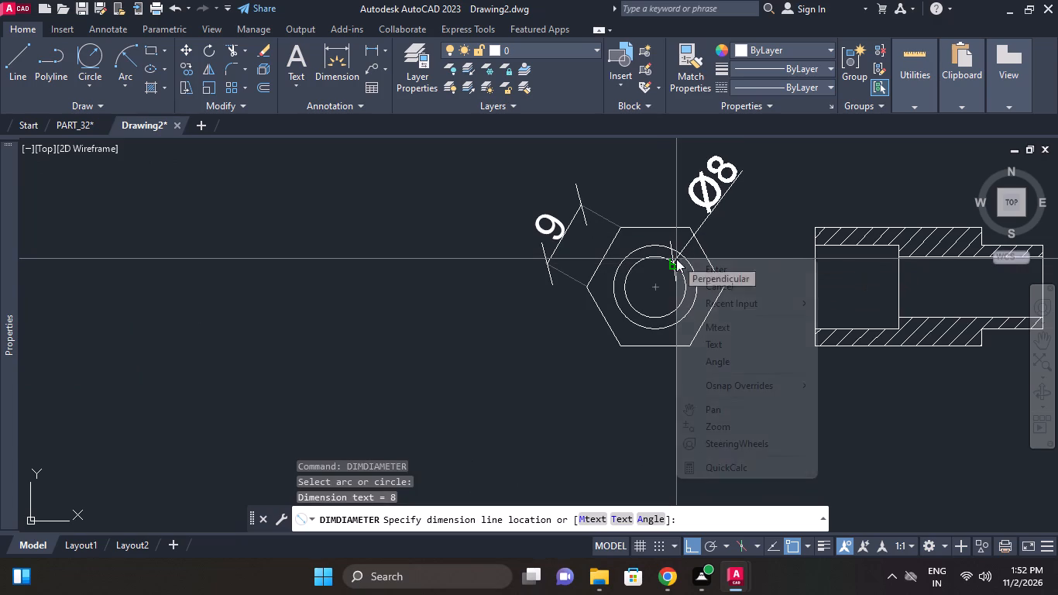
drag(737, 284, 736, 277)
Add a diameter dimension to the outer circle of the lower hexagonal part, with its text above the hexagon.
right_click(736, 229)
click(755, 244)
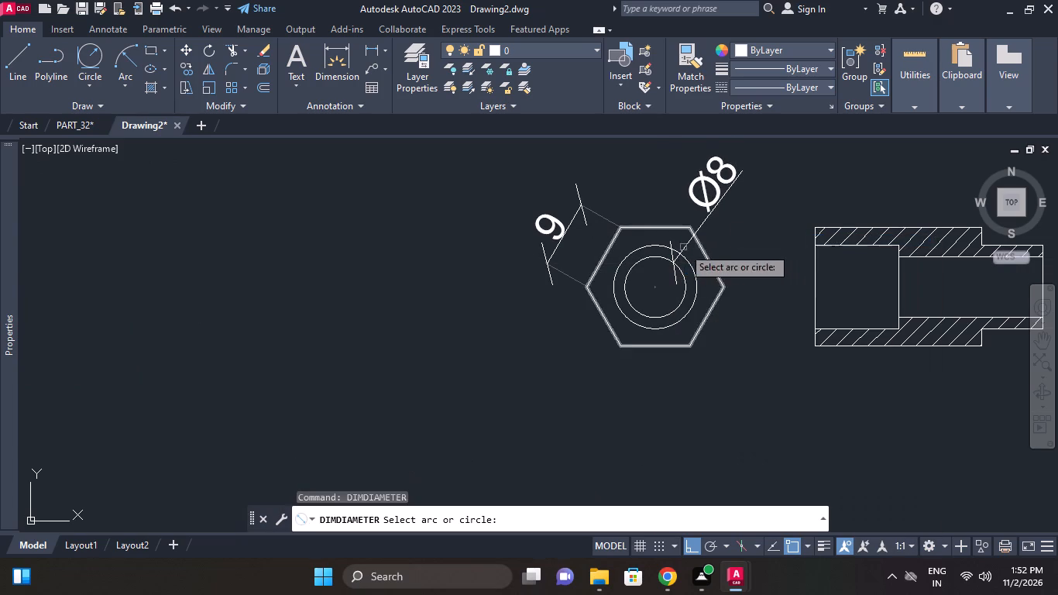
click(653, 243)
click(661, 218)
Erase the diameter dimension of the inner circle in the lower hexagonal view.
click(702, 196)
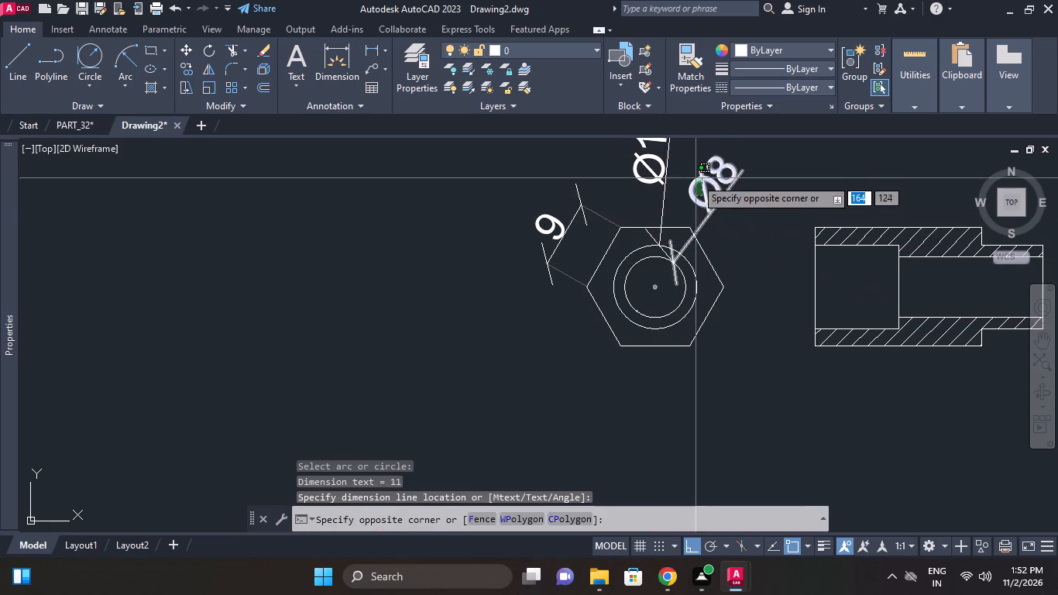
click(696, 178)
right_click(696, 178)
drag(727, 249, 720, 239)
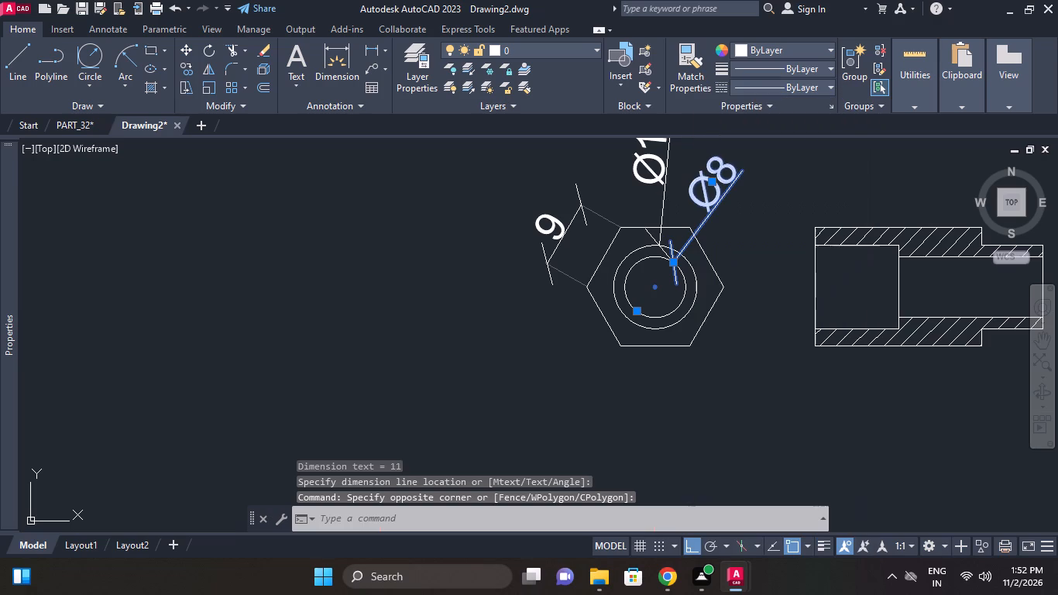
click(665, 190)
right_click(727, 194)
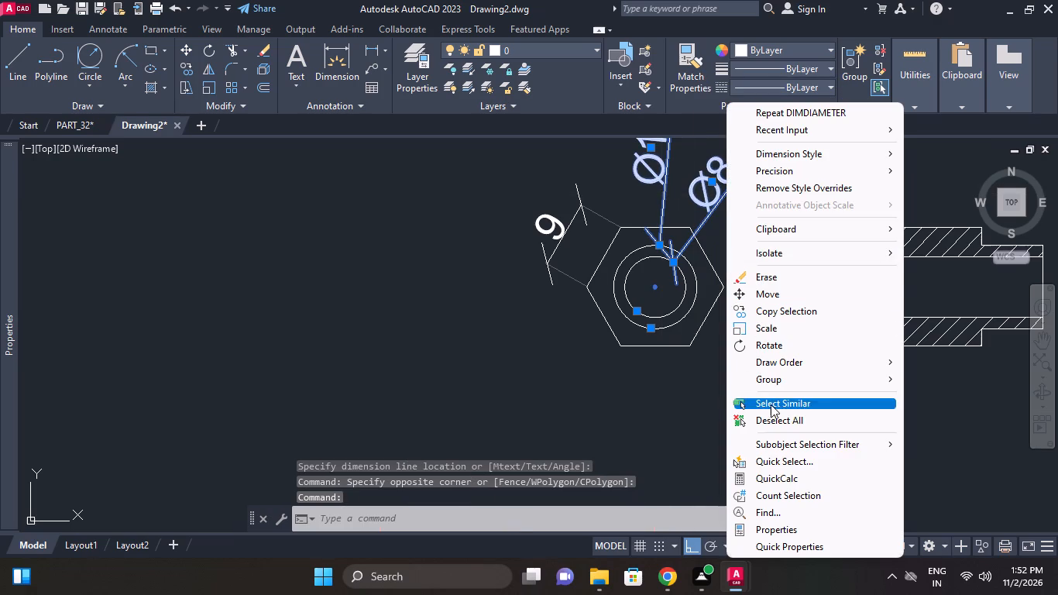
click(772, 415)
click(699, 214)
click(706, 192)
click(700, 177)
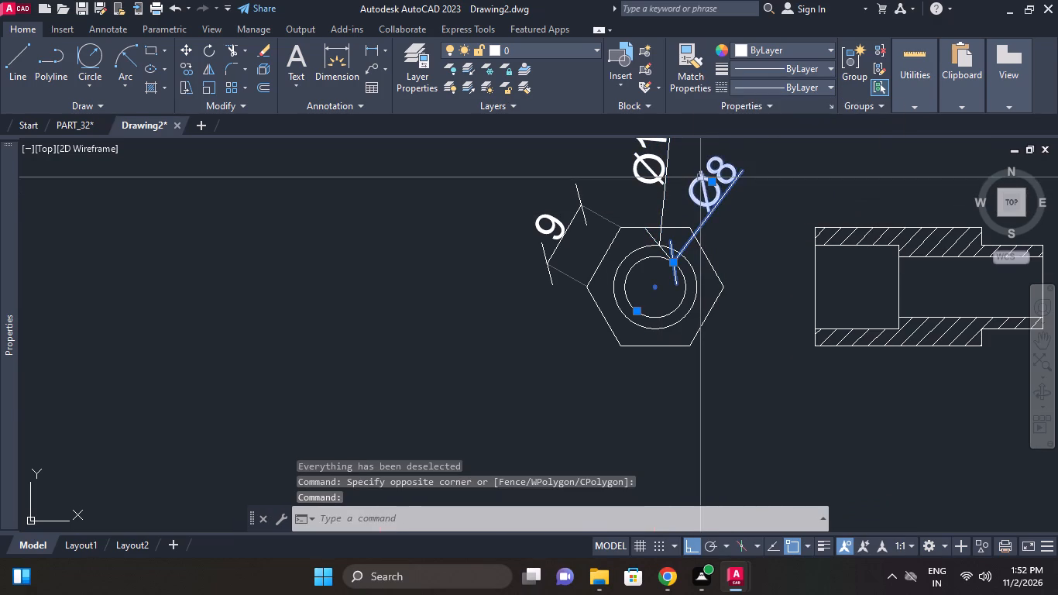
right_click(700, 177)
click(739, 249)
Shift the outer circle's diameter dimension text horizontally to the right so its line slants up and right, and deselect it.
middle_drag(702, 216, 692, 270)
scroll(692, 270, down, 1)
click(684, 242)
click(637, 209)
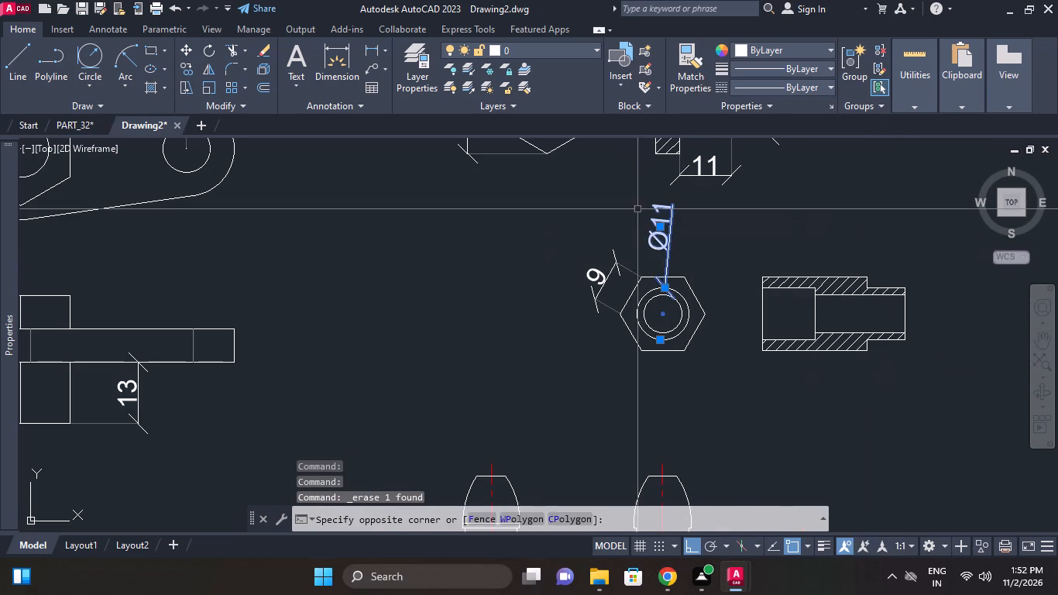
click(661, 223)
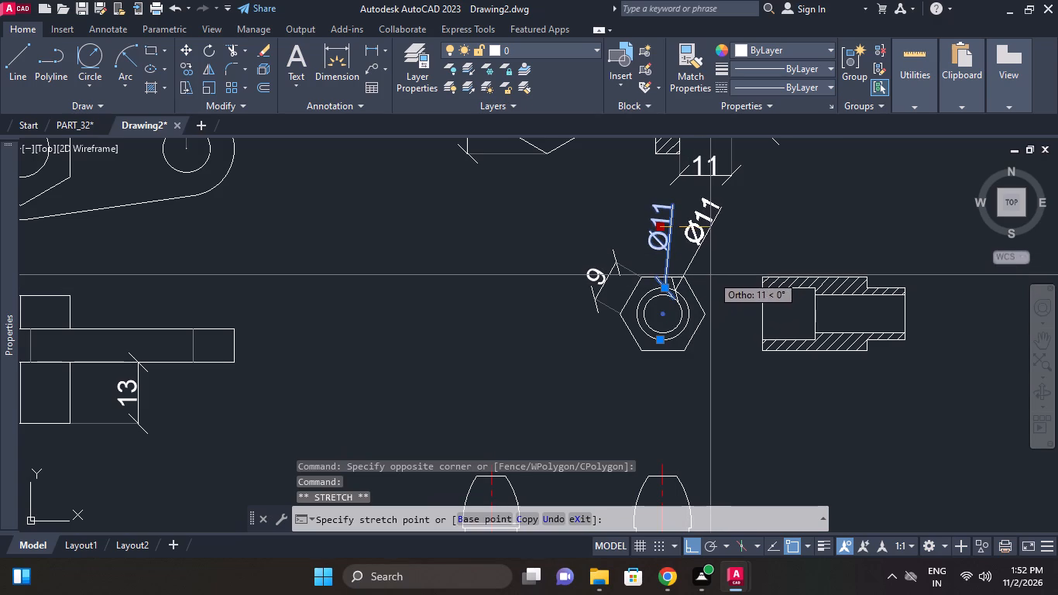
click(710, 276)
scroll(659, 256, up, 1)
right_click(741, 256)
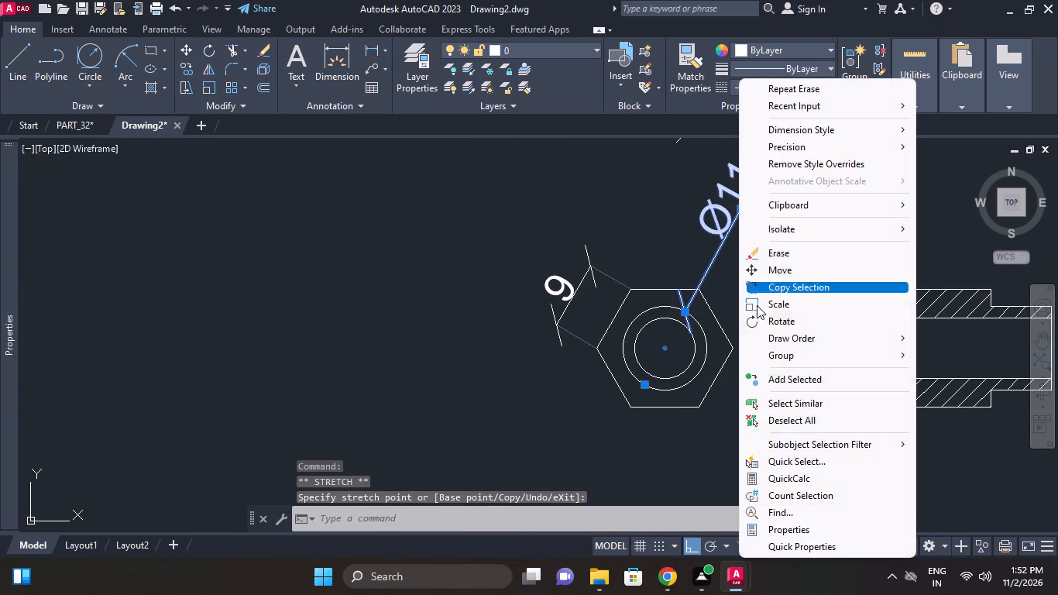
click(809, 414)
Pull the outer circle's diameter dimension text down closer to the hexagon.
middle_drag(778, 308, 776, 312)
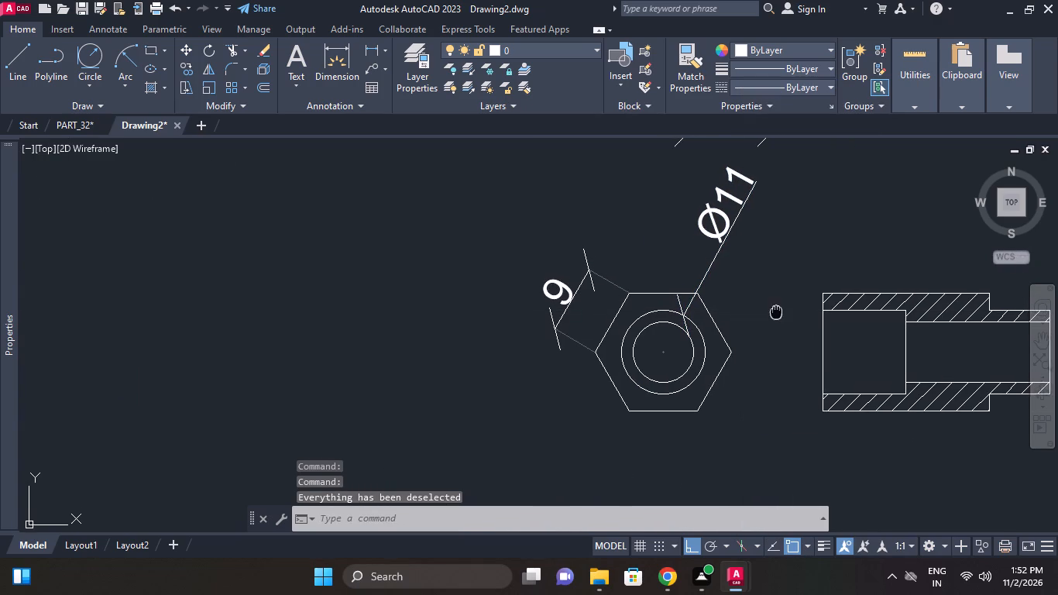
middle_drag(776, 312, 775, 316)
click(743, 223)
click(722, 232)
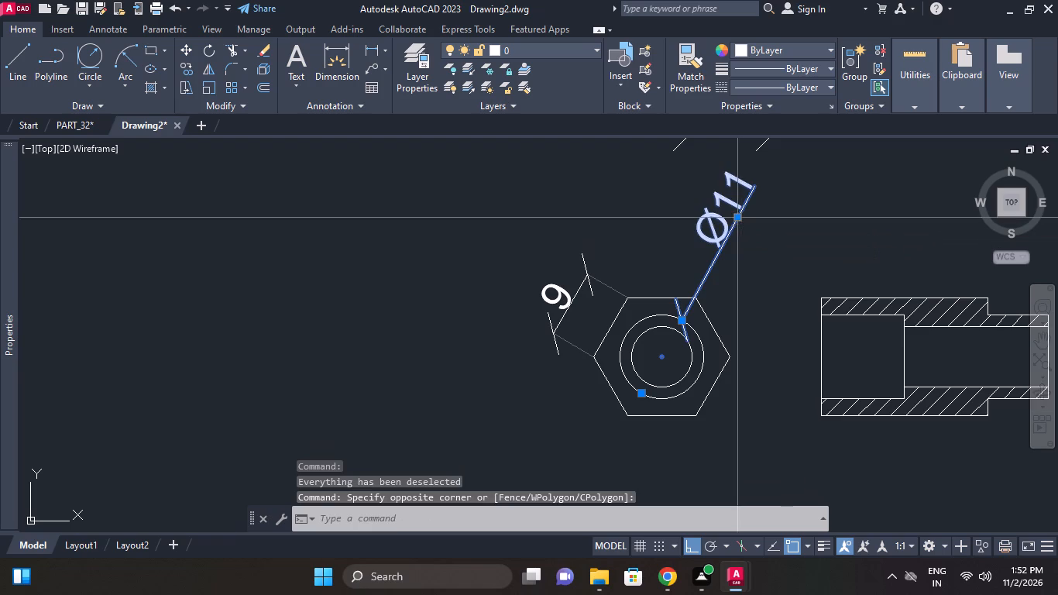
click(740, 217)
click(714, 258)
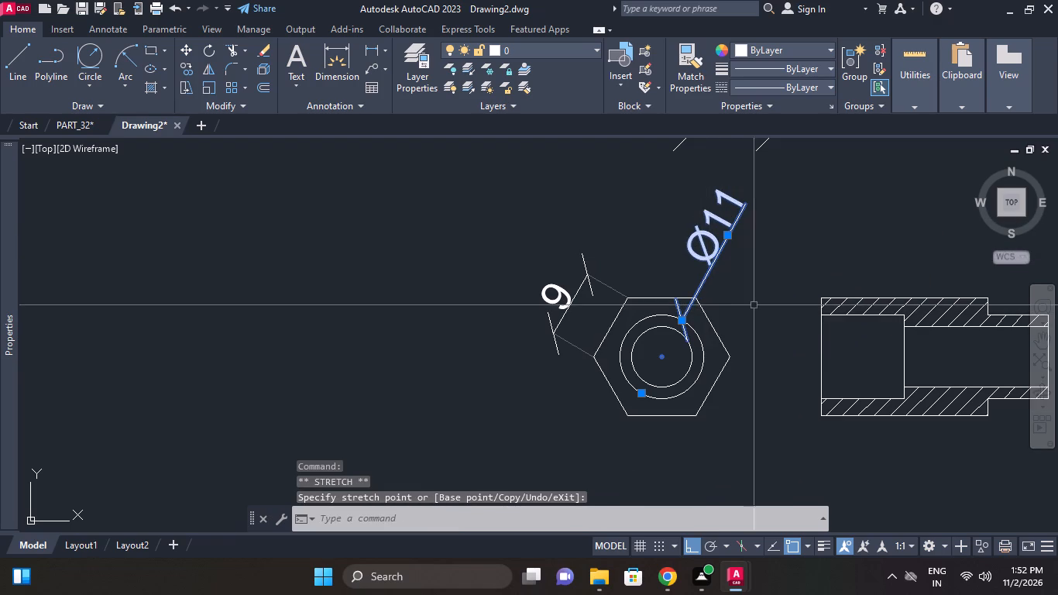
Deselect the outer circle's diameter dimension in the lower hexagonal view.
right_click(752, 265)
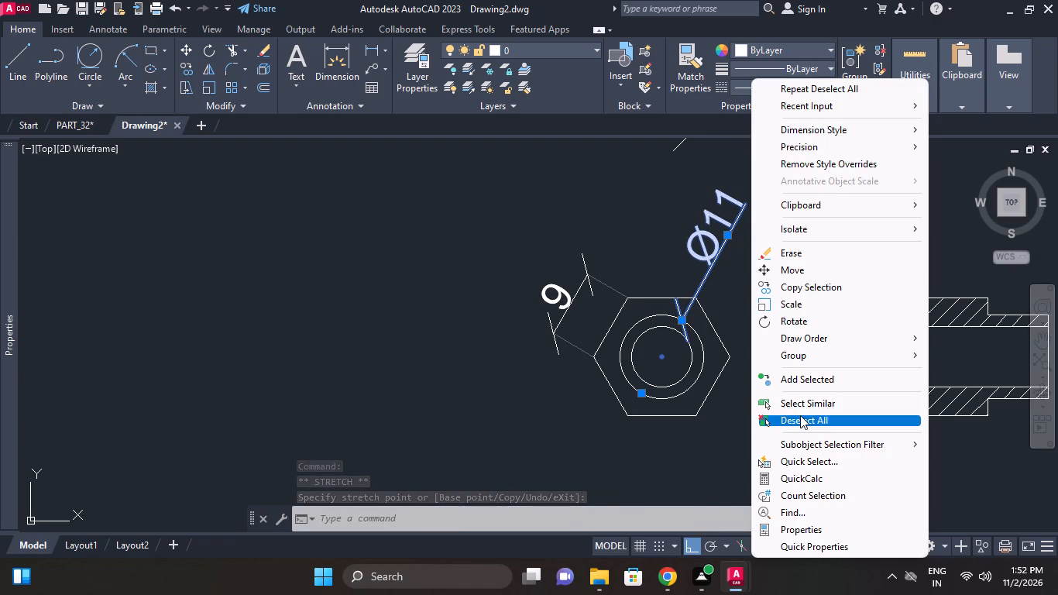
click(800, 415)
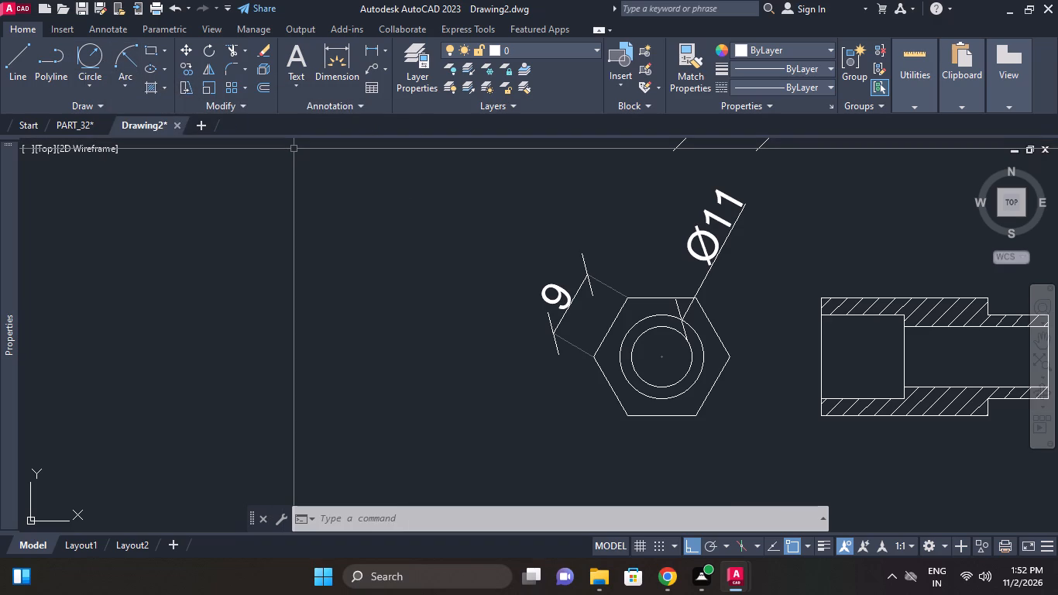
Add a radius dimension to the outer circle of the lower hexagonal part, with its text below and left of the hexagon.
right_click(356, 165)
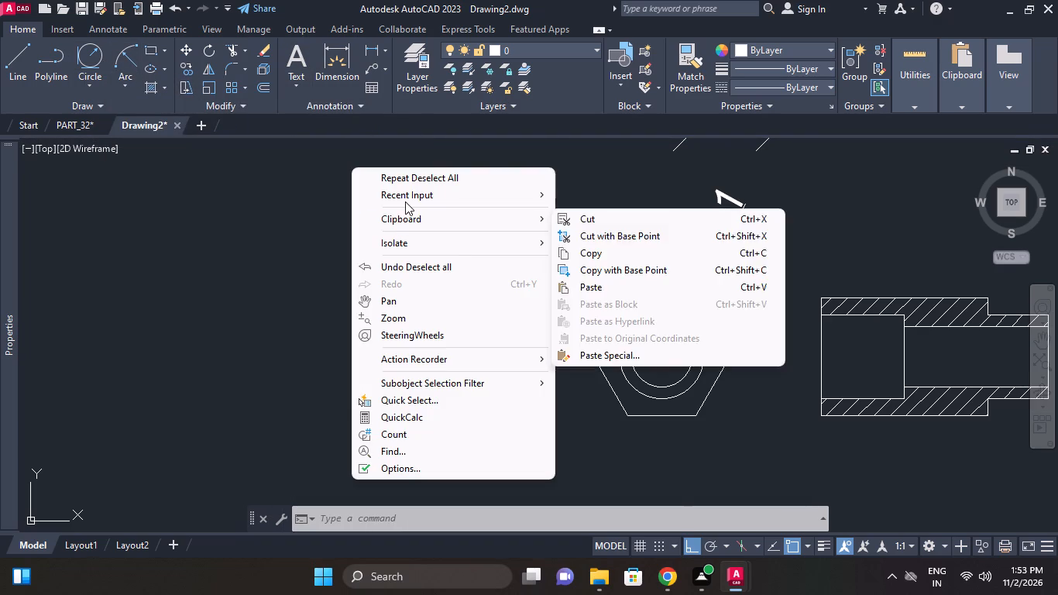
click(607, 294)
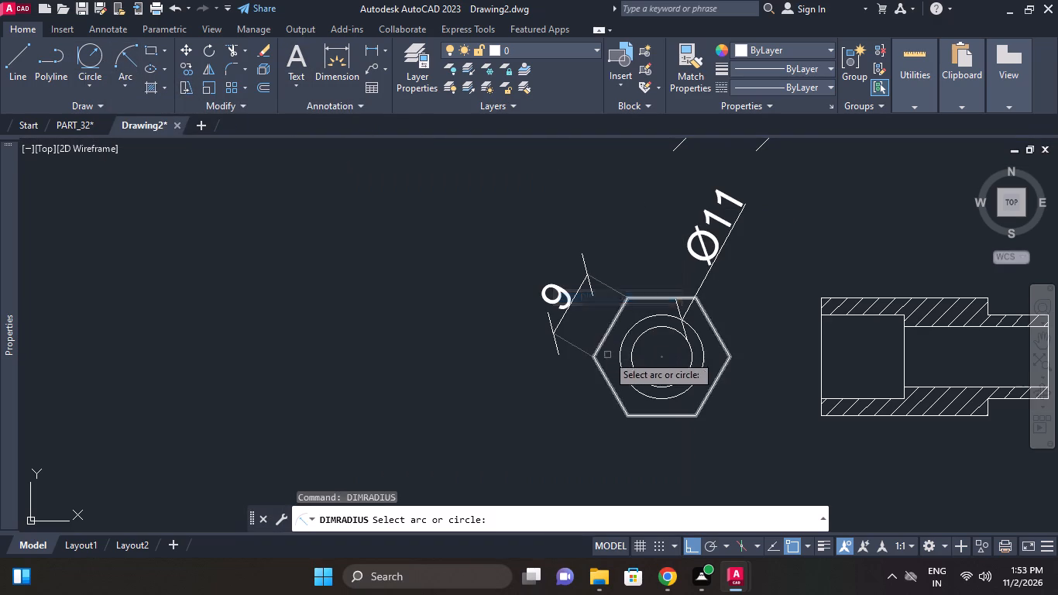
click(620, 359)
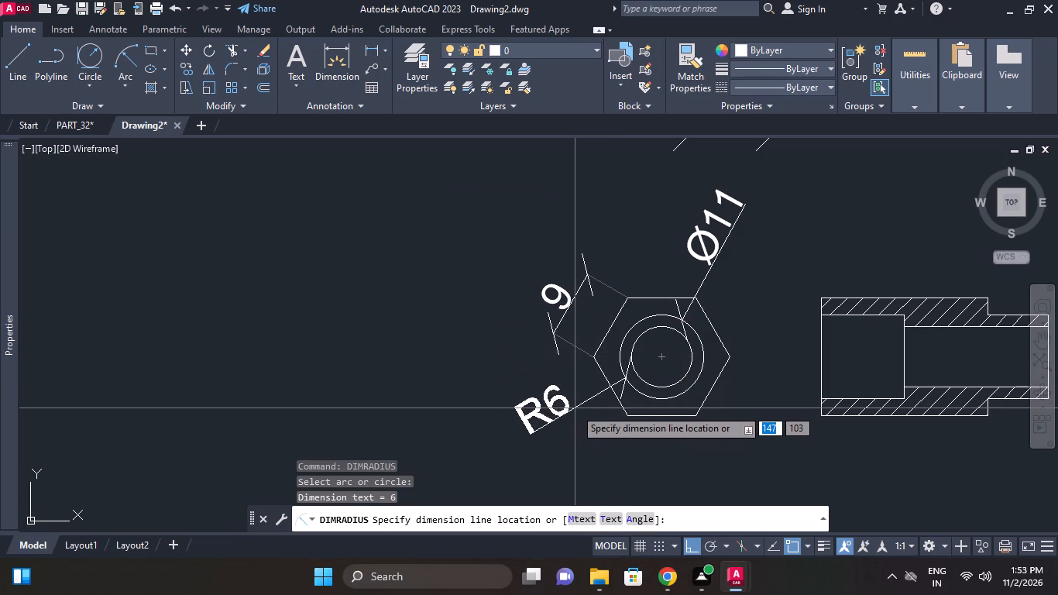
click(574, 409)
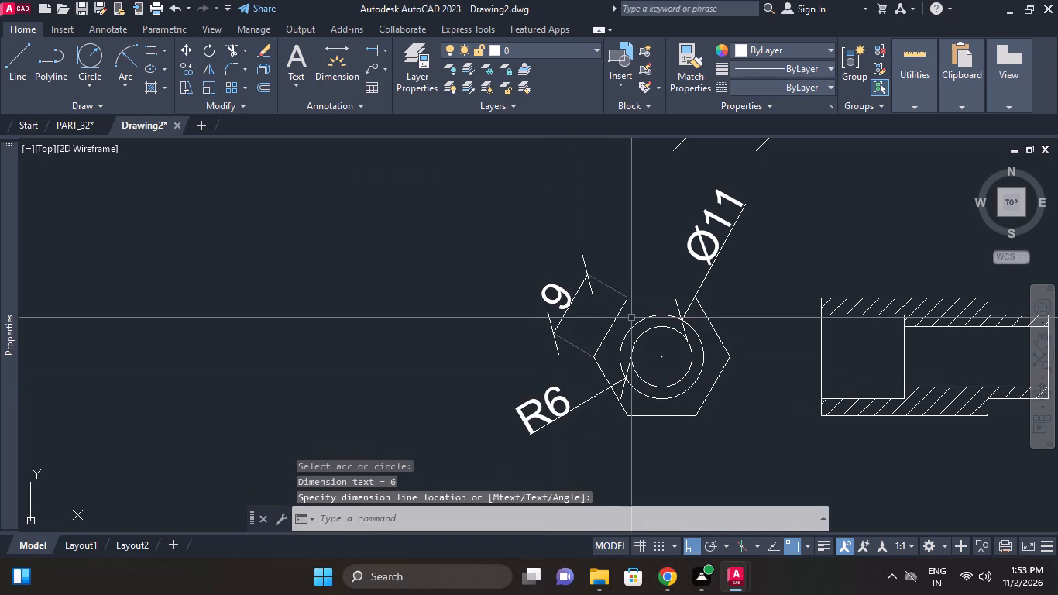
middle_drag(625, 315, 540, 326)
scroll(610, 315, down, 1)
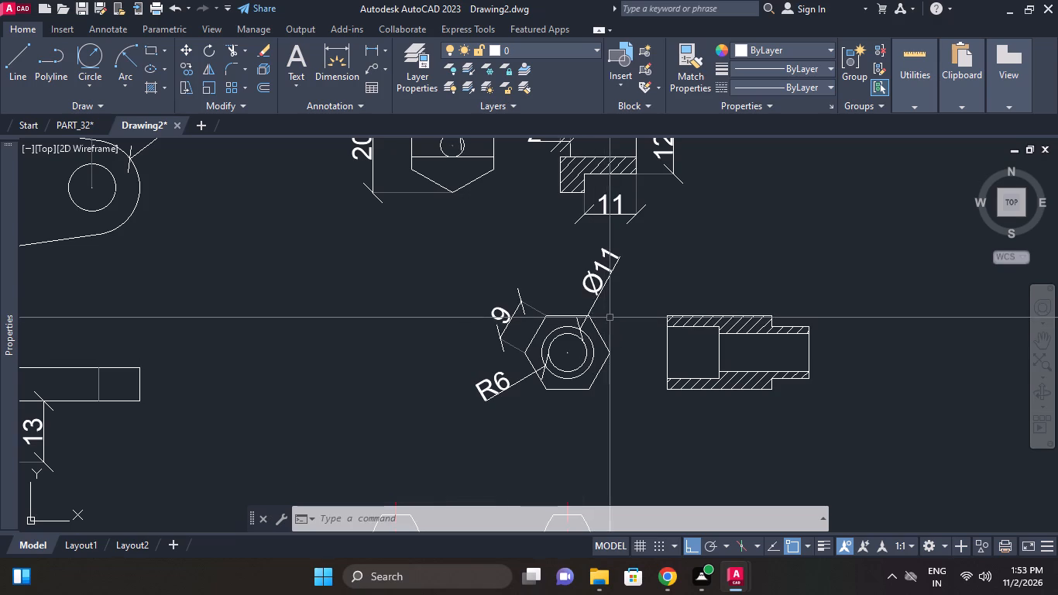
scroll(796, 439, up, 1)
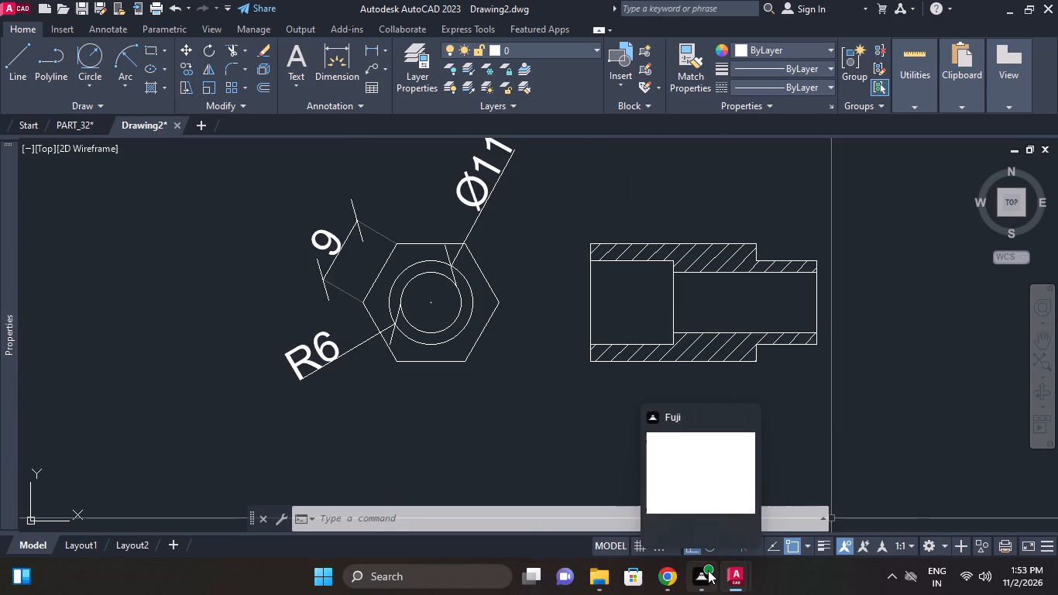
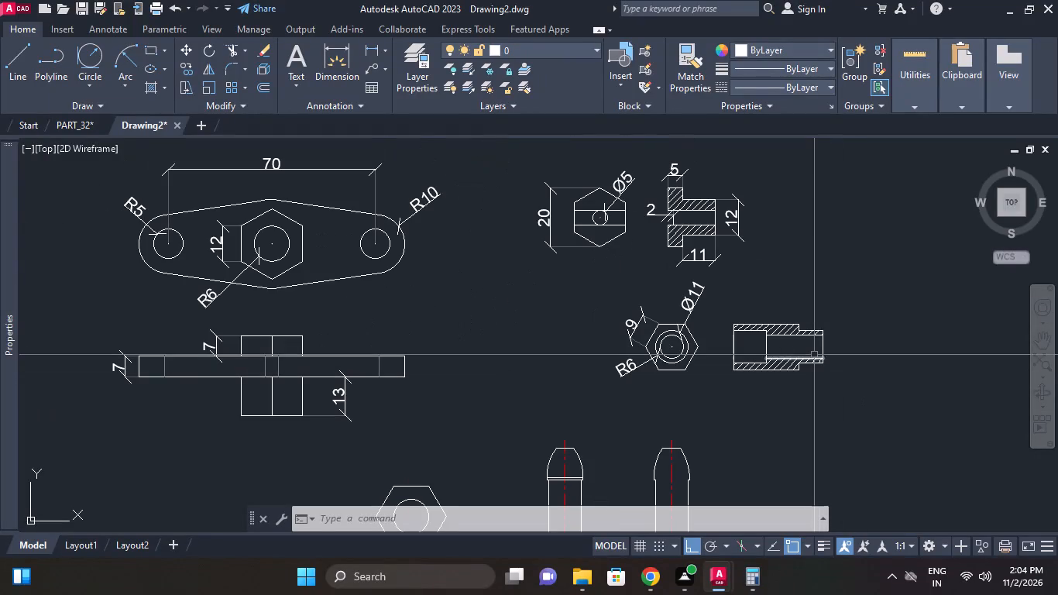
Add a horizontal linear dimension above the lower hatched section view for the length of its wider portion.
click(369, 53)
scroll(744, 321, up, 2)
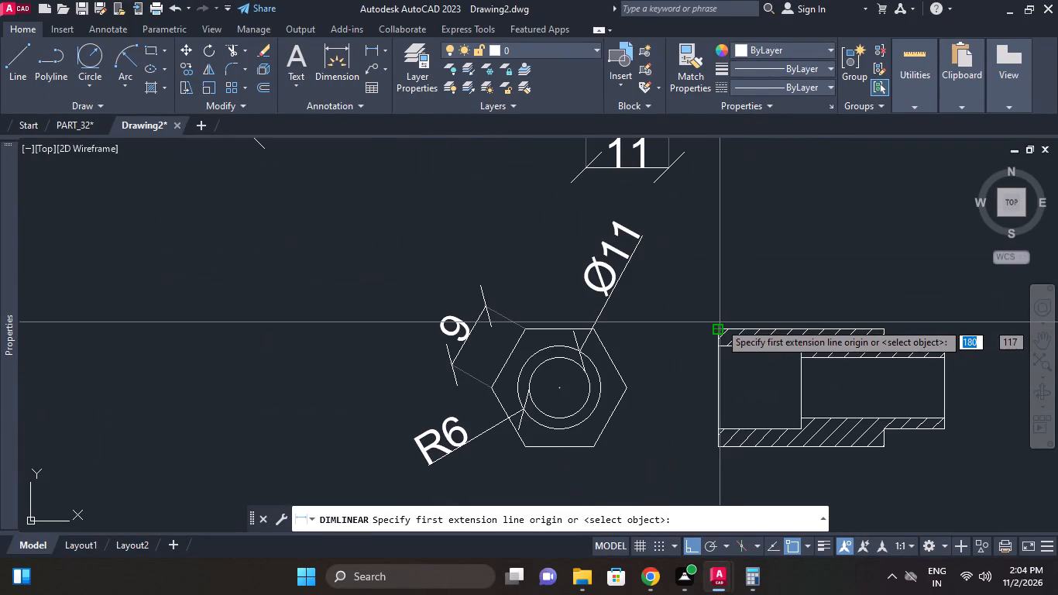
click(719, 325)
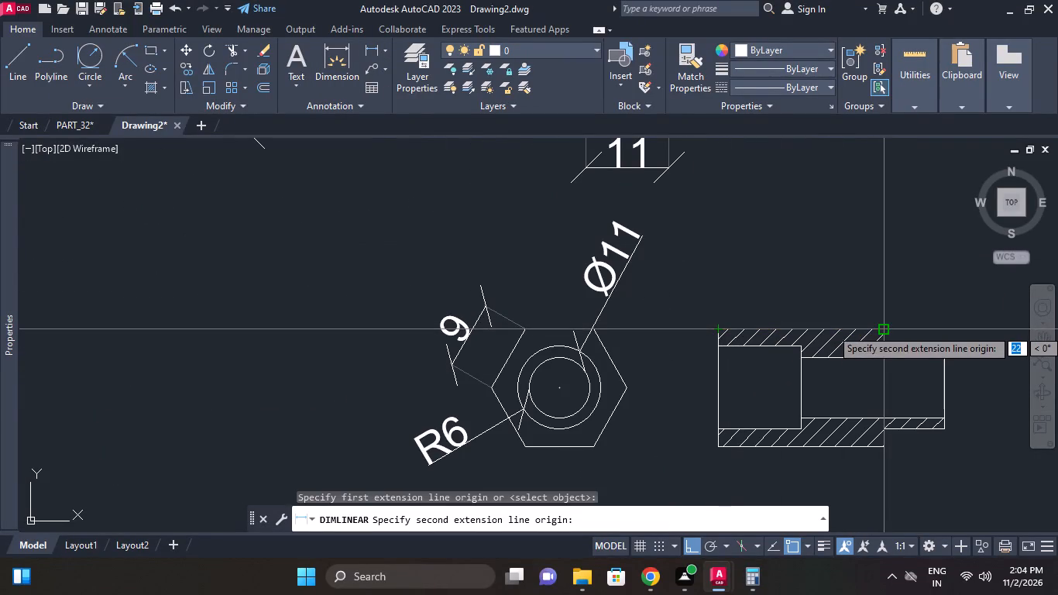
click(885, 328)
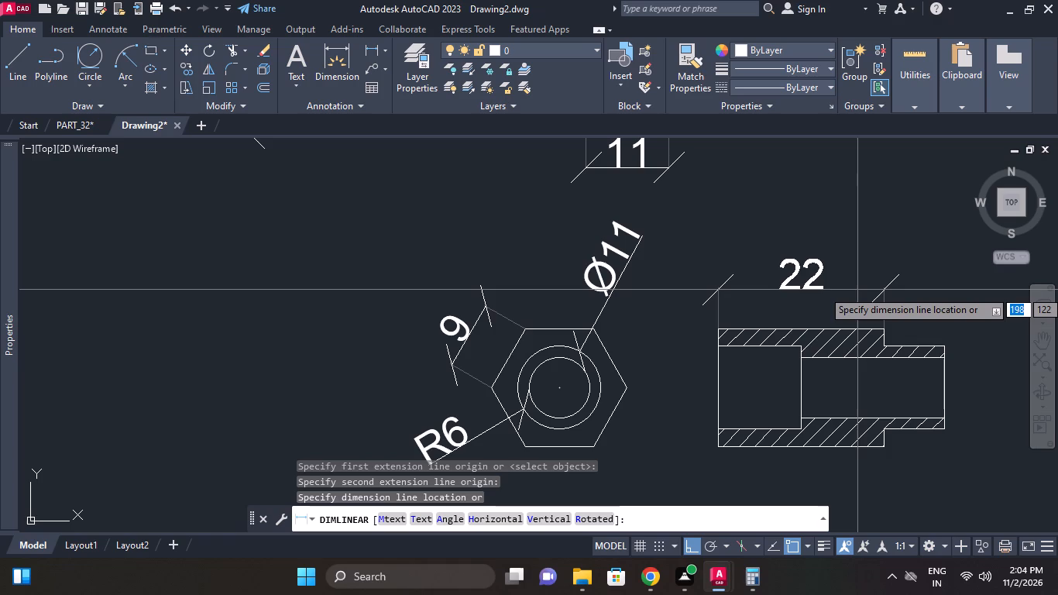
click(854, 290)
Add a linear dimension for the length of the section's narrower end, aligned with the neighbouring length dimension.
right_click(844, 206)
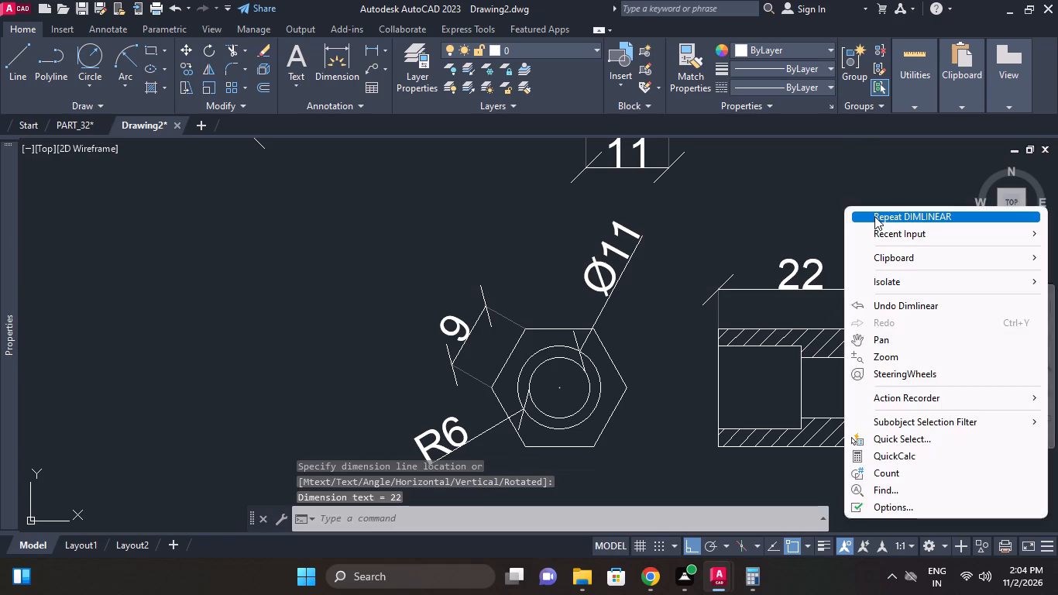
click(874, 216)
middle_drag(907, 260, 823, 256)
right_click(846, 295)
click(830, 340)
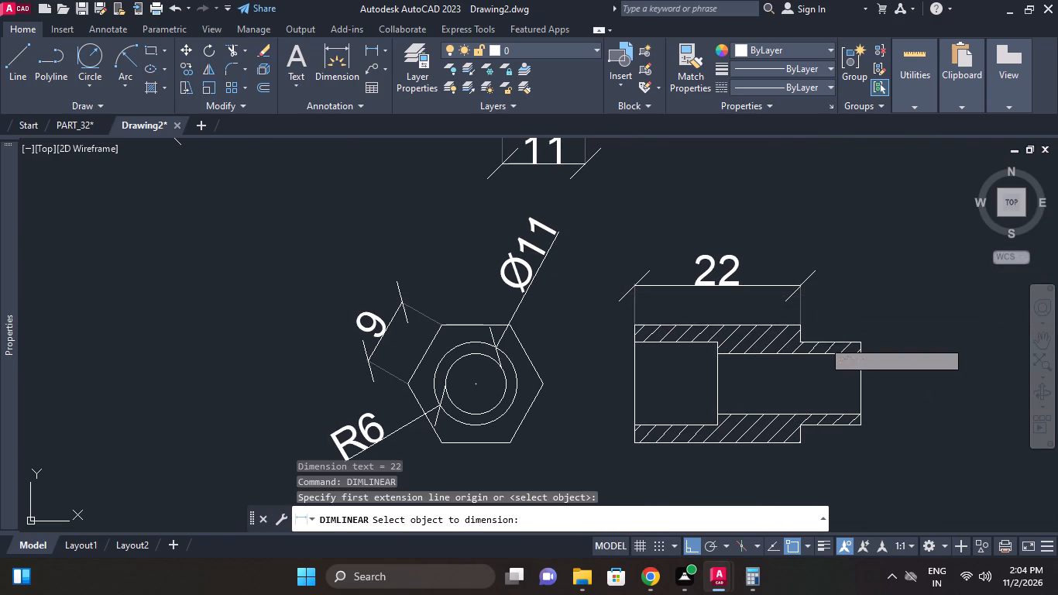
click(801, 289)
middle_drag(850, 285, 780, 272)
scroll(820, 284, down, 1)
Add a vertical linear dimension for the end edge of the narrower portion, placed just outside the hatched section.
right_click(833, 270)
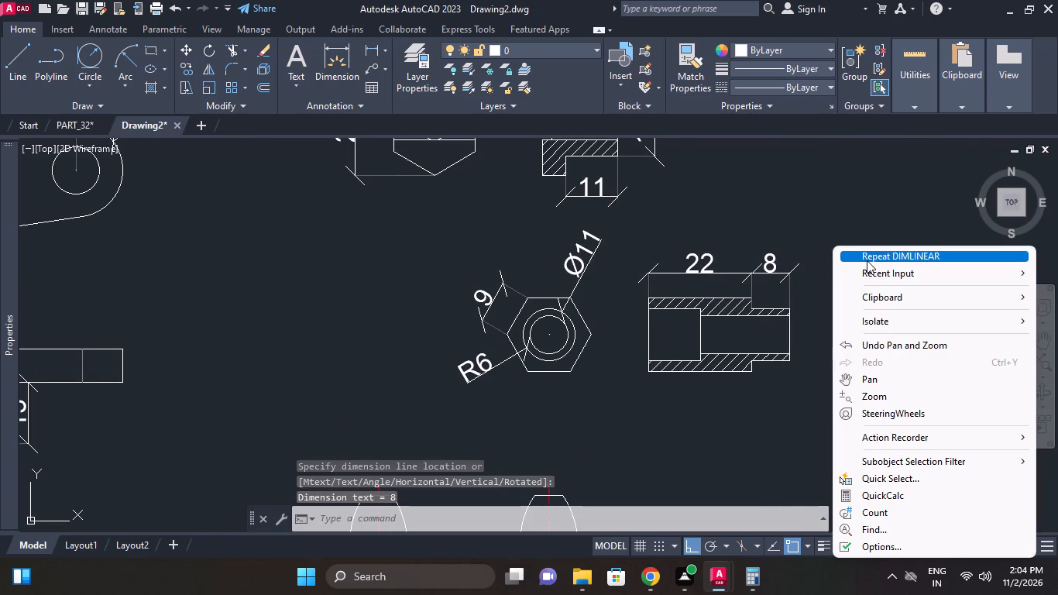
click(867, 260)
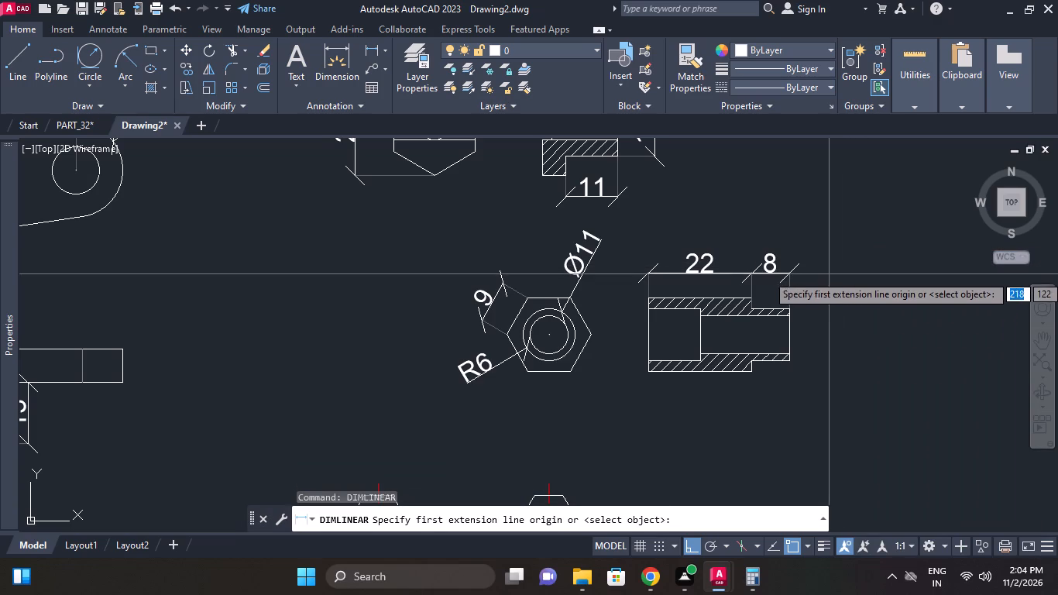
right_click(821, 311)
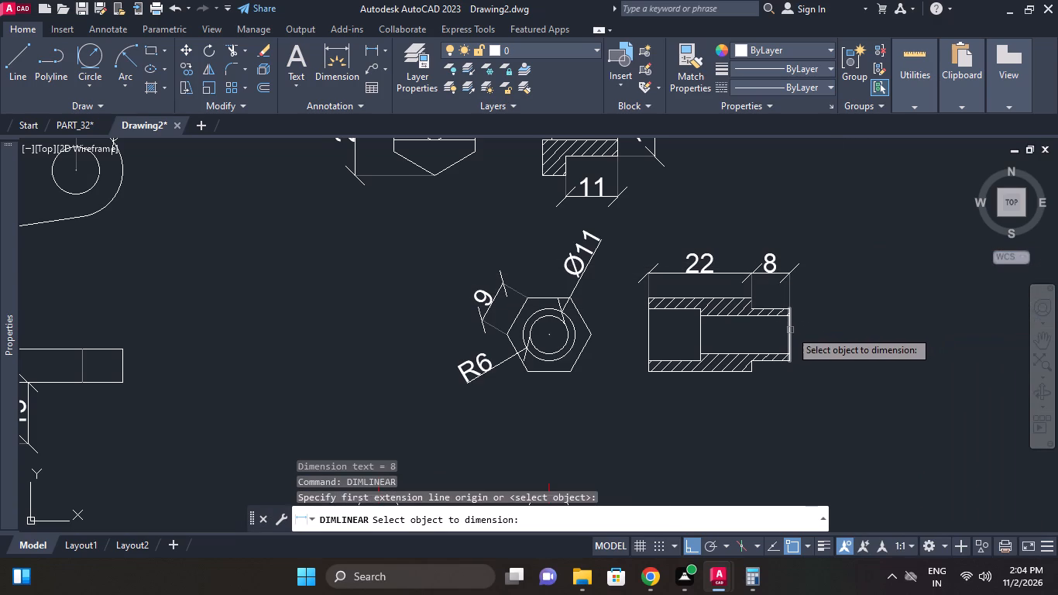
click(797, 330)
click(792, 330)
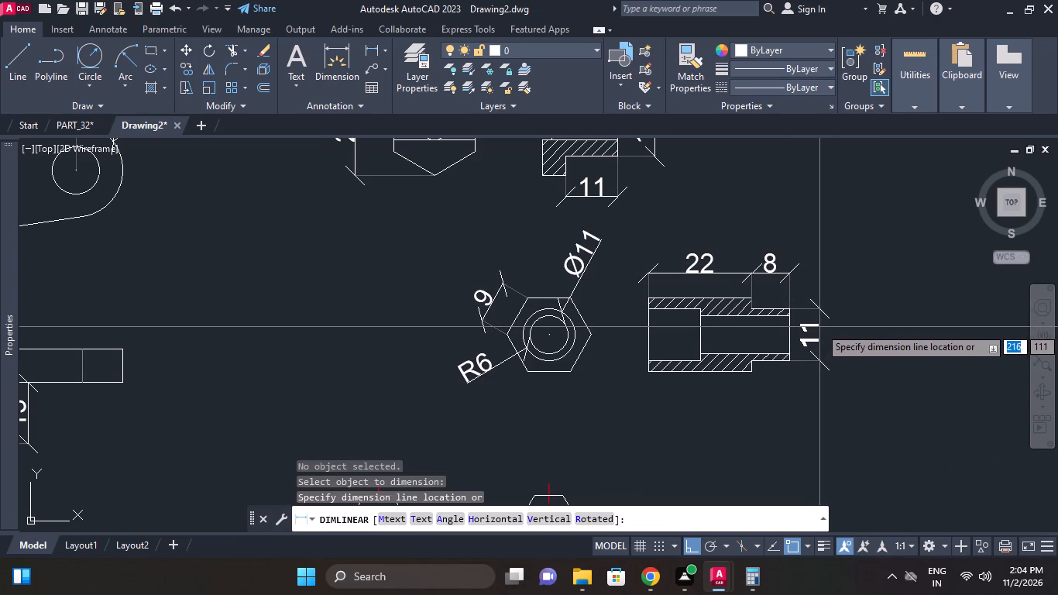
click(819, 327)
Move the upper slotted hexagon view and its hatched section, with their dimensions, slightly left toward the flange plate.
scroll(855, 306, down, 2)
middle_click(855, 305)
middle_click(835, 334)
scroll(641, 203, up, 1)
click(634, 186)
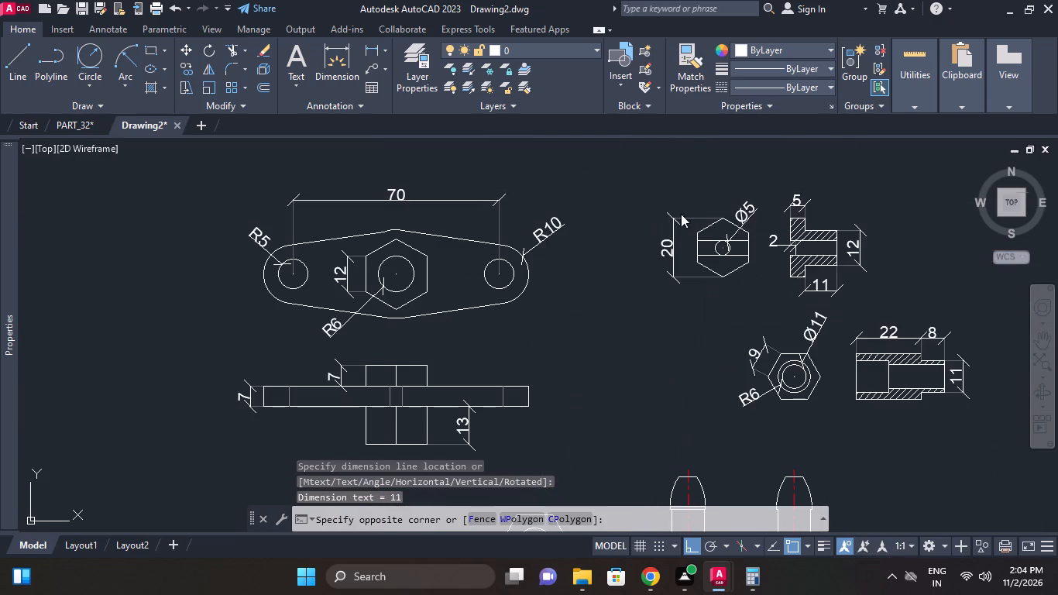
right_click(901, 304)
click(898, 302)
click(853, 237)
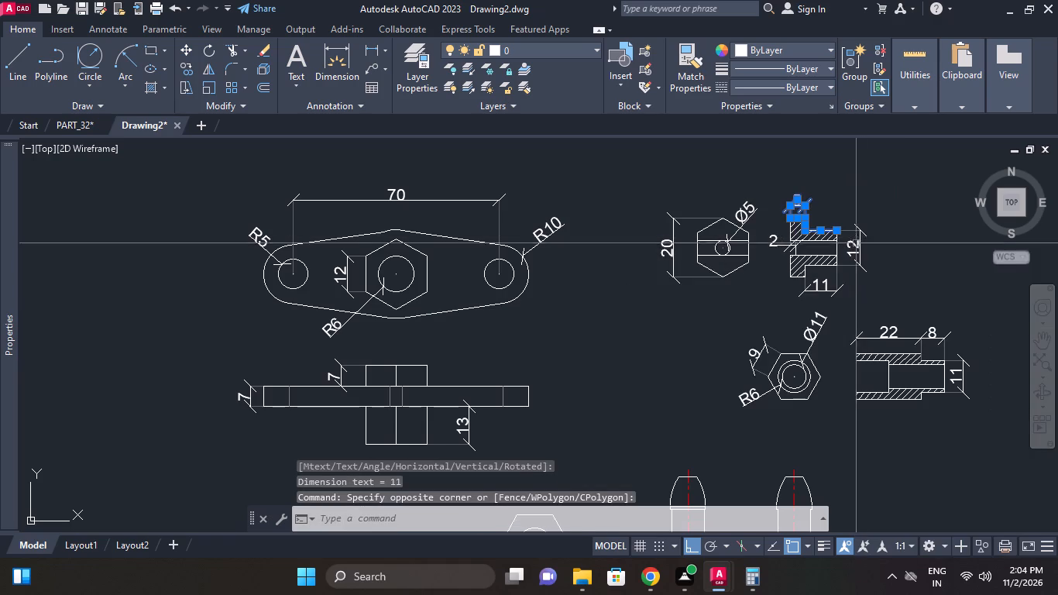
click(874, 301)
click(646, 170)
right_click(646, 170)
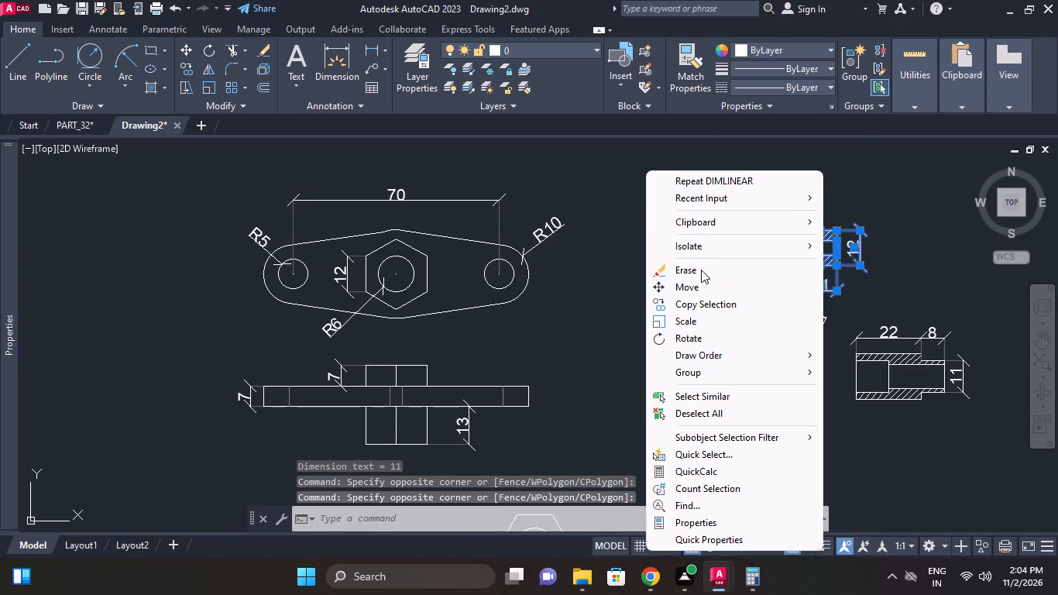
click(701, 280)
click(819, 285)
click(794, 279)
click(830, 292)
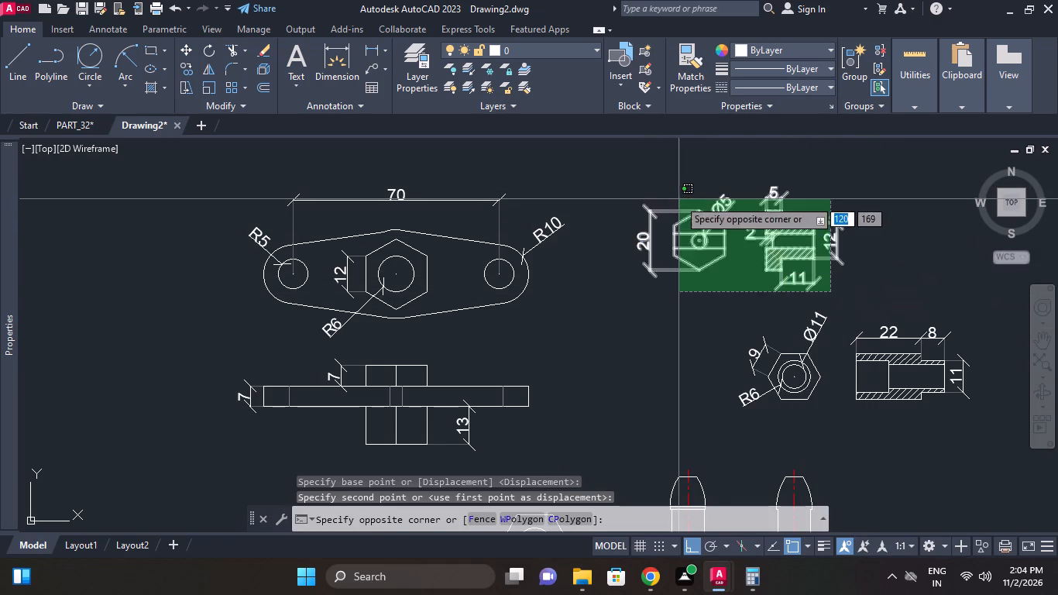
click(865, 284)
Move the lower hexagon view and its hatched section, with their dimensions, about 52 units left, beneath the upper pair.
scroll(865, 293, down, 1)
middle_drag(864, 294, 861, 253)
click(758, 261)
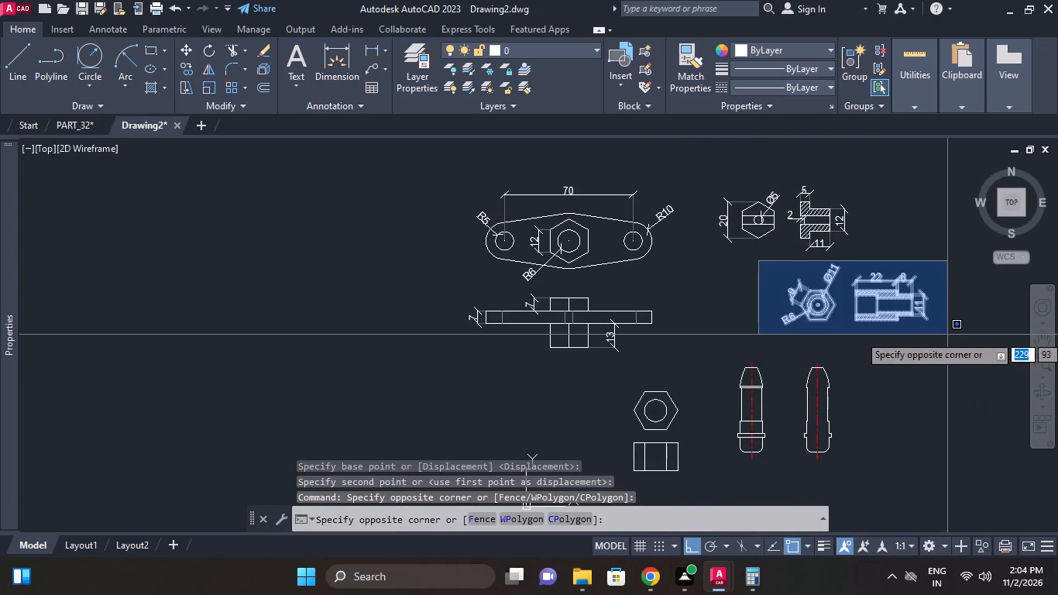
click(947, 335)
right_click(954, 275)
click(969, 300)
click(963, 320)
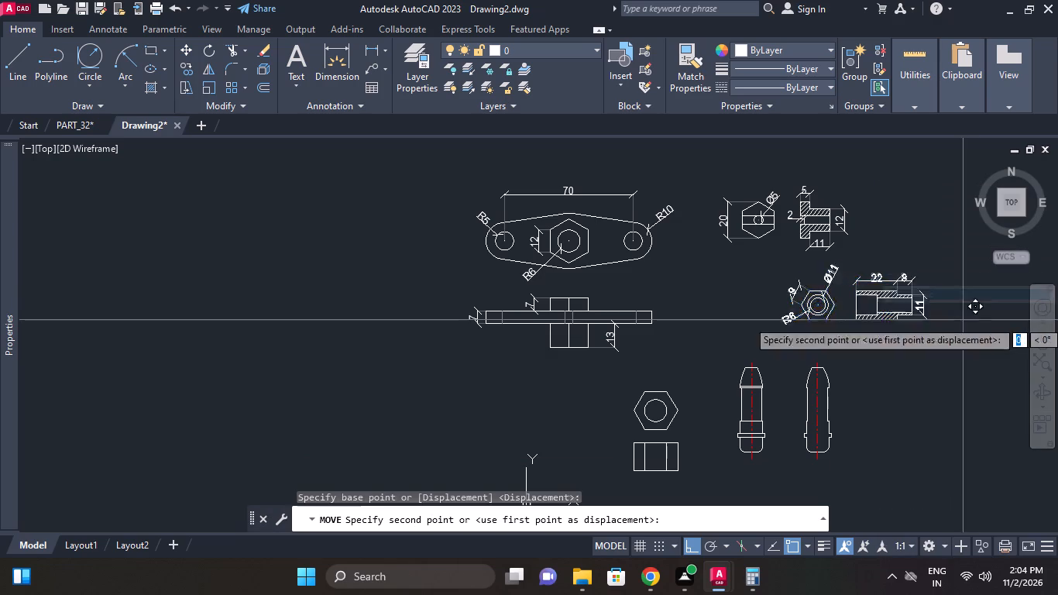
scroll(874, 321, up, 1)
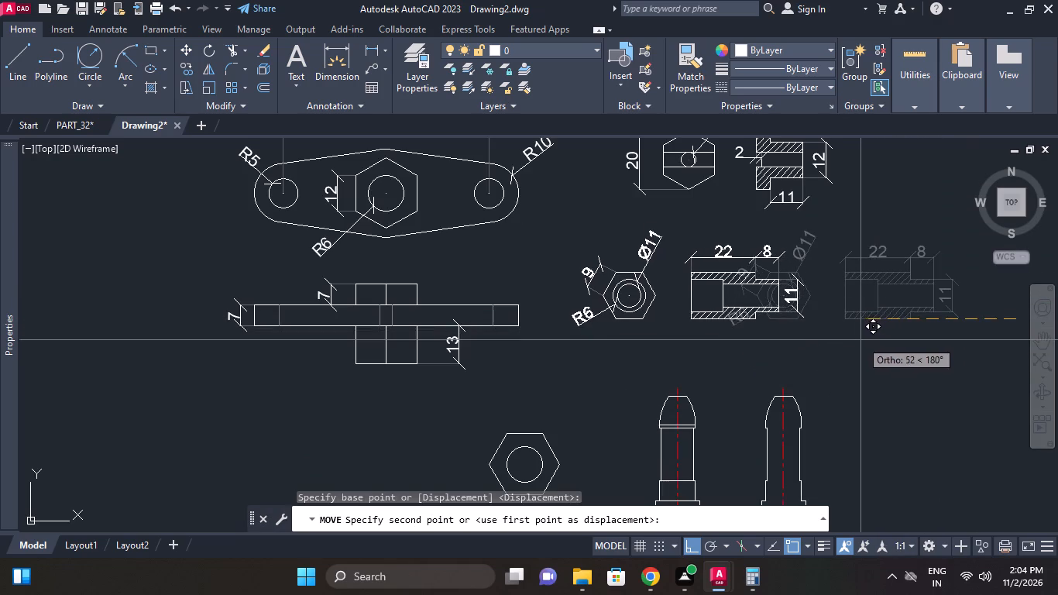
click(860, 340)
Move the undimensioned hex nut's top and side views about 76 units left, under the flange plate views.
scroll(858, 330, down, 1)
middle_drag(858, 328, 874, 283)
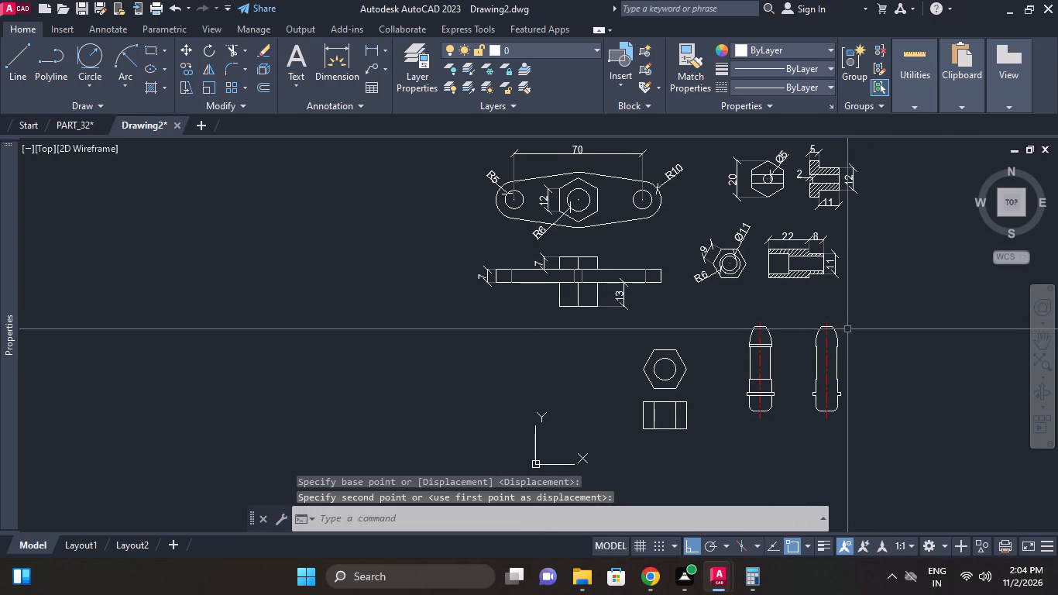
middle_drag(847, 328, 865, 352)
middle_drag(740, 331, 761, 309)
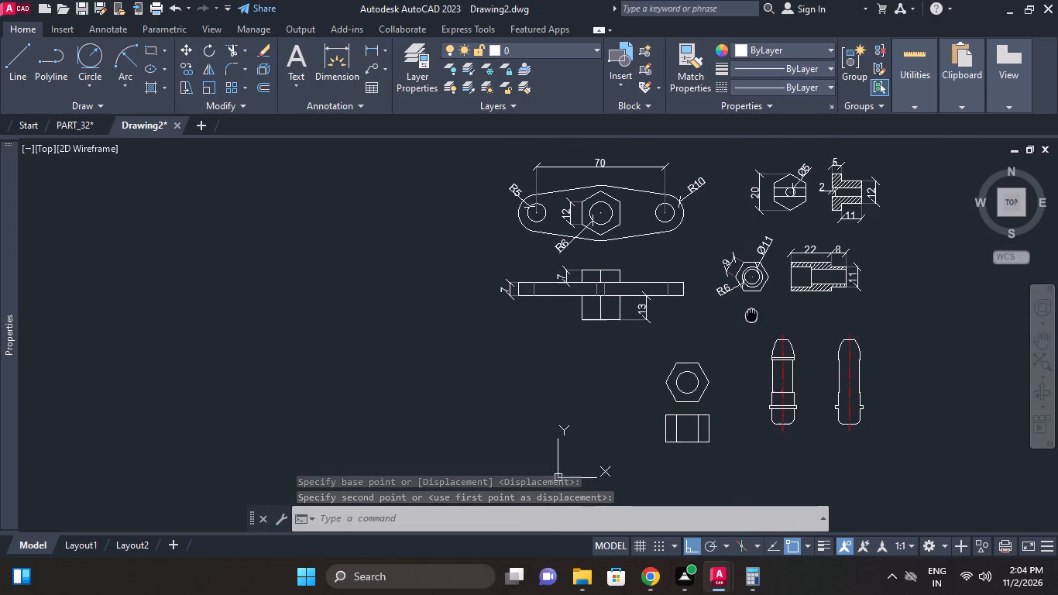
middle_drag(761, 309, 766, 306)
middle_drag(721, 343, 726, 315)
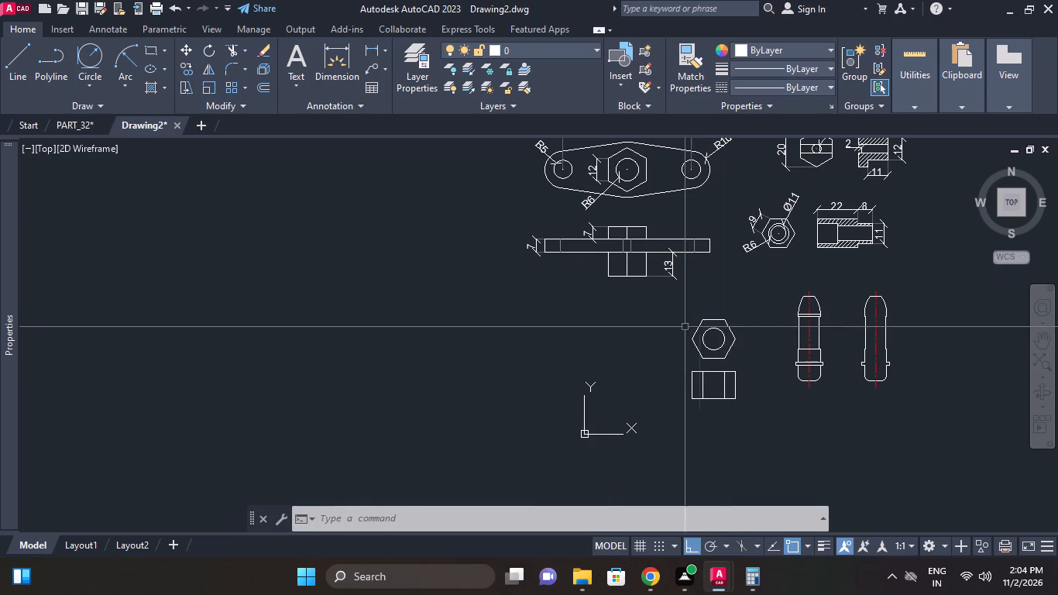
click(659, 304)
drag(745, 431, 741, 421)
right_click(760, 335)
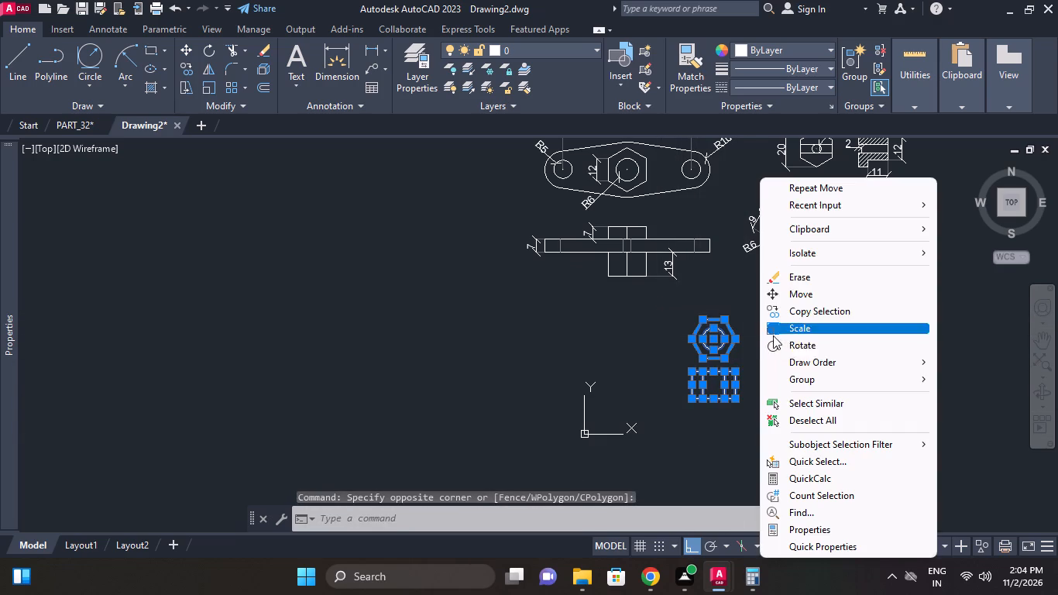
click(807, 297)
click(764, 382)
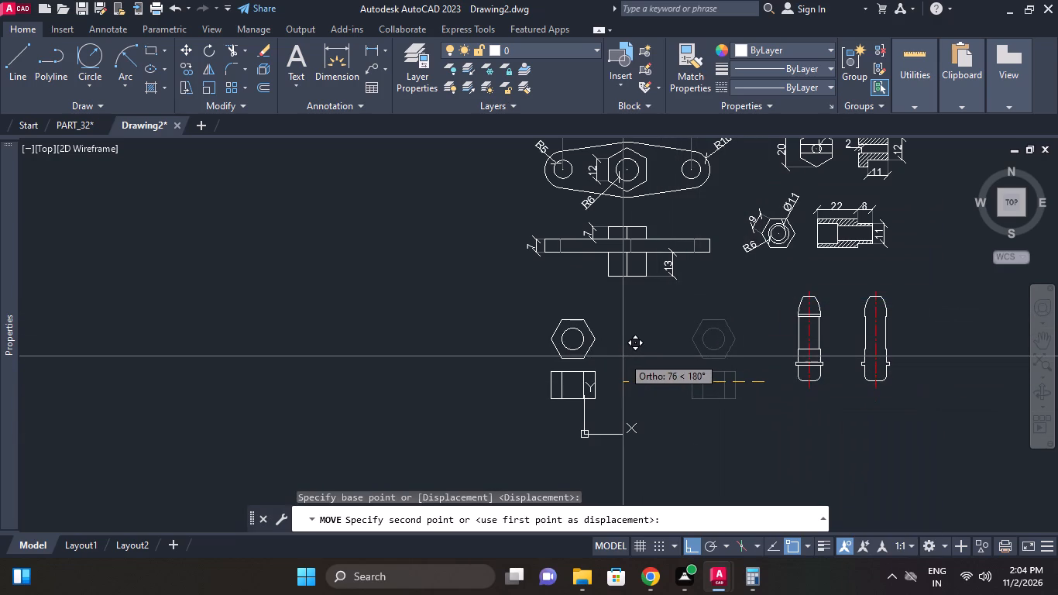
click(623, 356)
Move all the part views together horizontally to the right, clear of the origin.
scroll(610, 367, down, 2)
scroll(636, 355, up, 1)
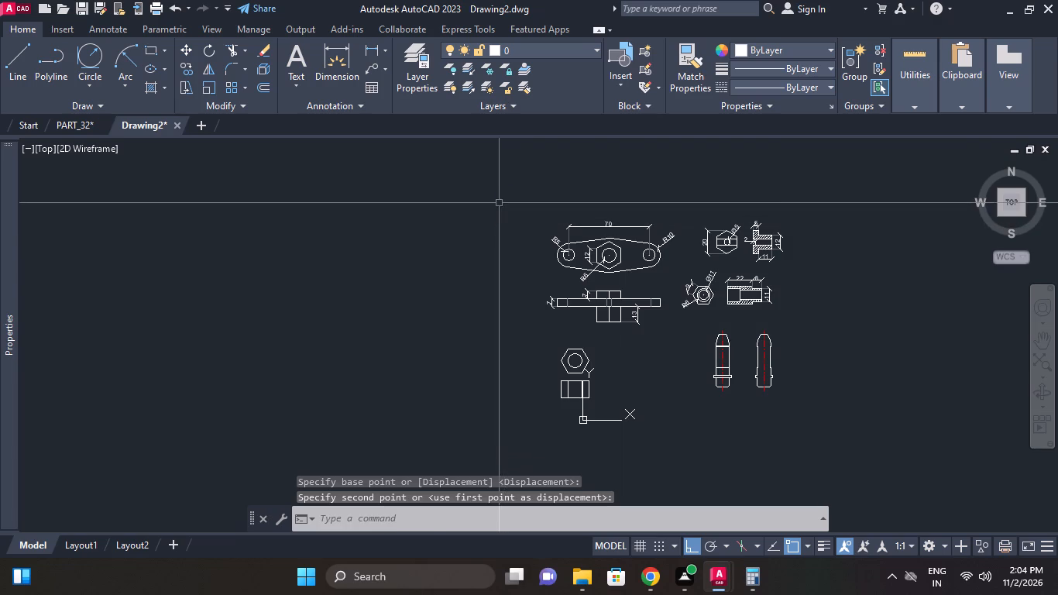
click(499, 201)
drag(884, 465, 884, 456)
right_click(874, 363)
click(922, 293)
click(862, 325)
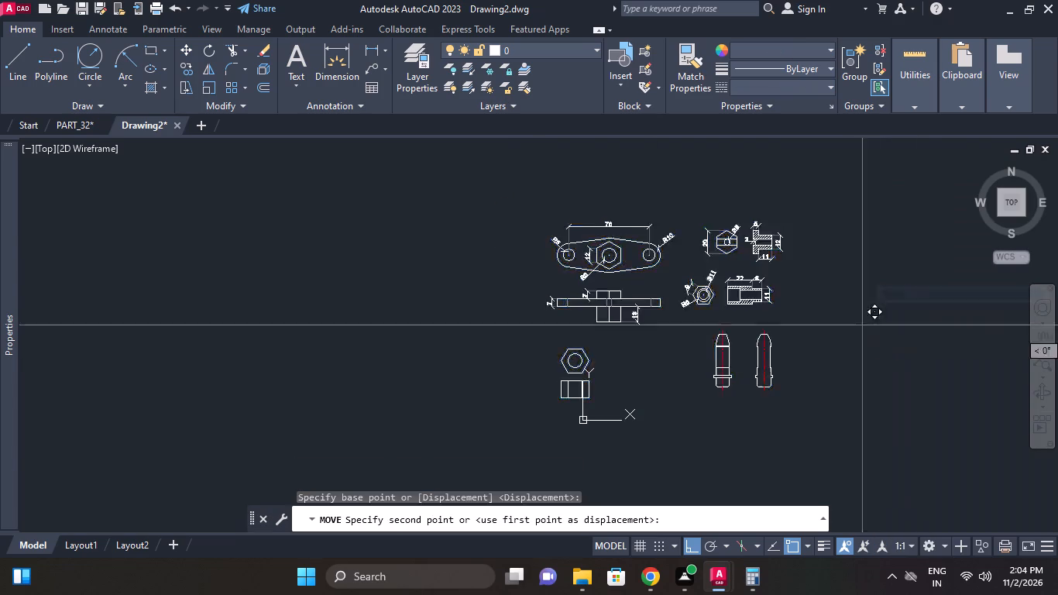
click(950, 349)
Add a horizontal linear dimension above the undimensioned hex nut's top view across its opposite corners.
scroll(665, 372, up, 1)
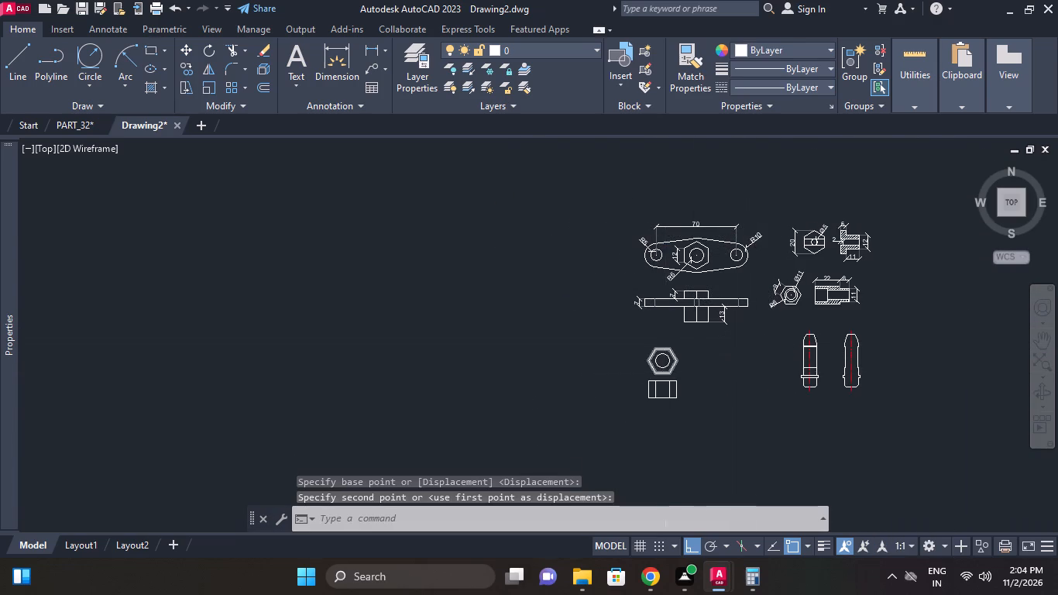
middle_drag(960, 279, 927, 323)
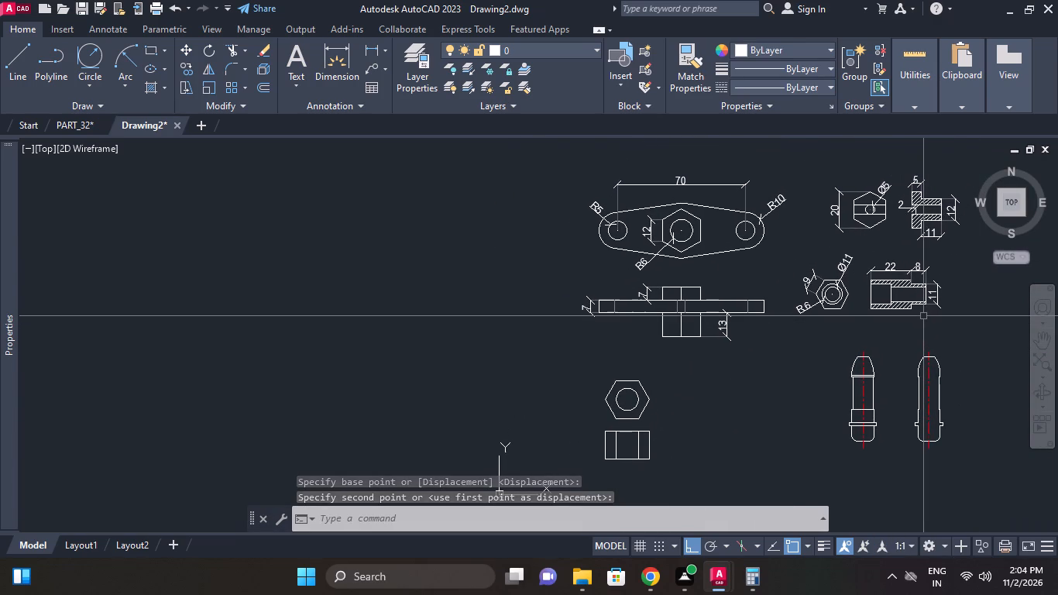
click(370, 53)
scroll(611, 398, up, 2)
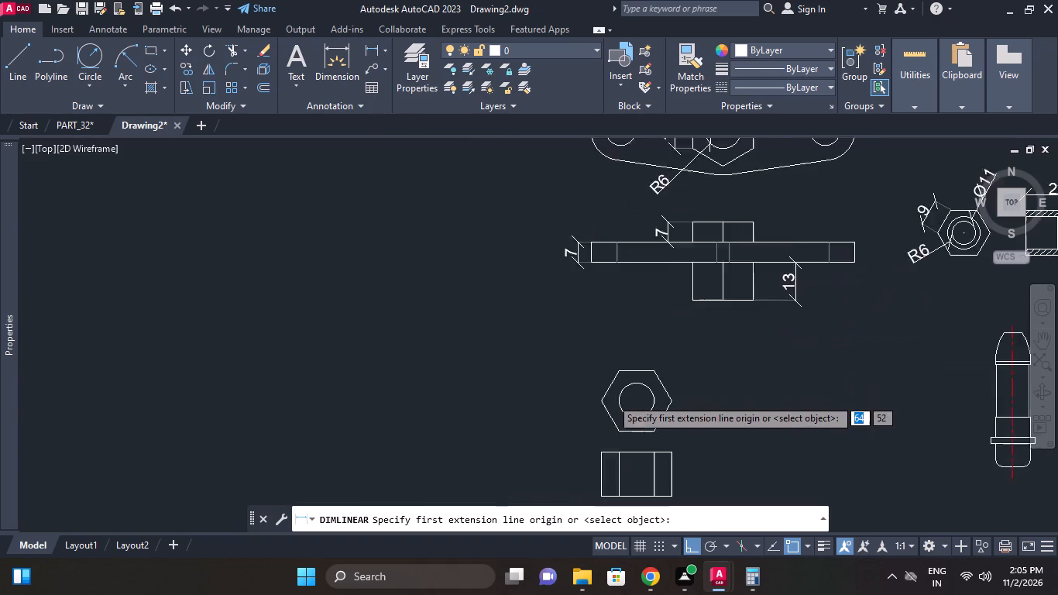
click(596, 398)
click(705, 402)
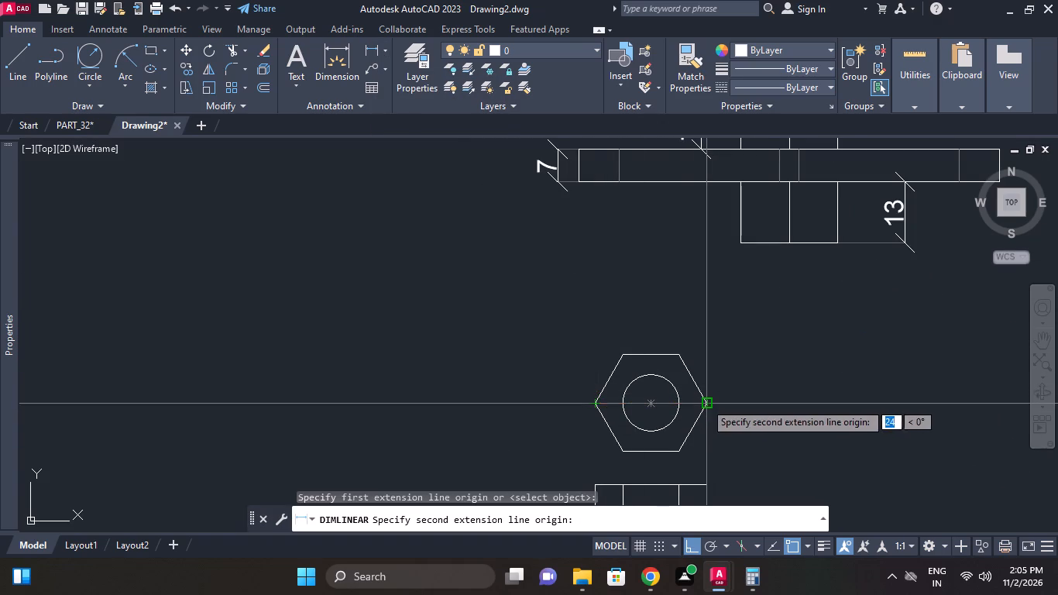
click(680, 321)
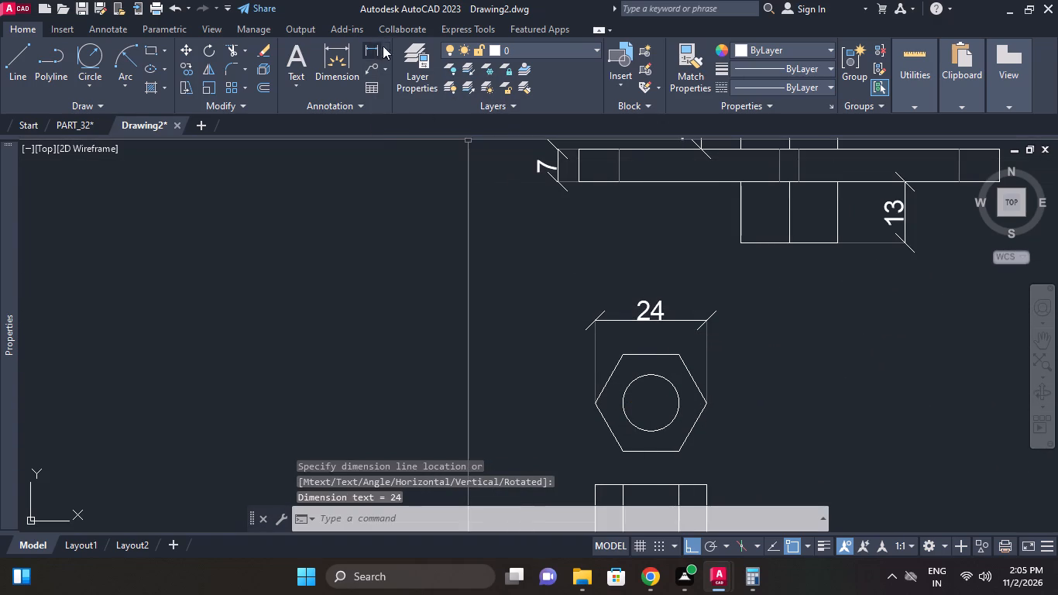
Add a radius dimension to the hex nut's inner circle, placing its text outside the hexagon on the left.
right_click(382, 156)
click(451, 191)
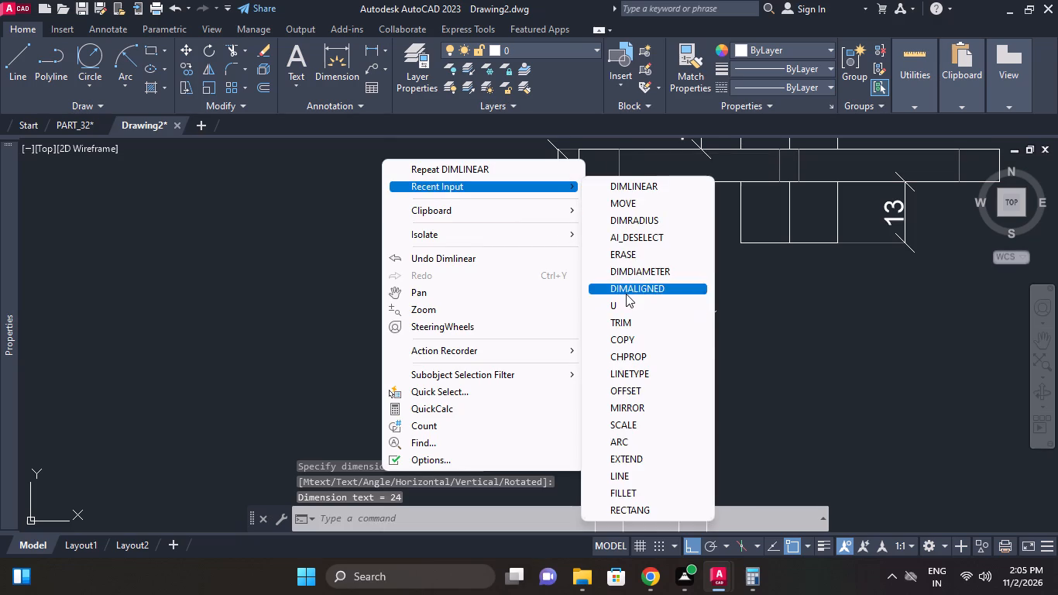
click(640, 222)
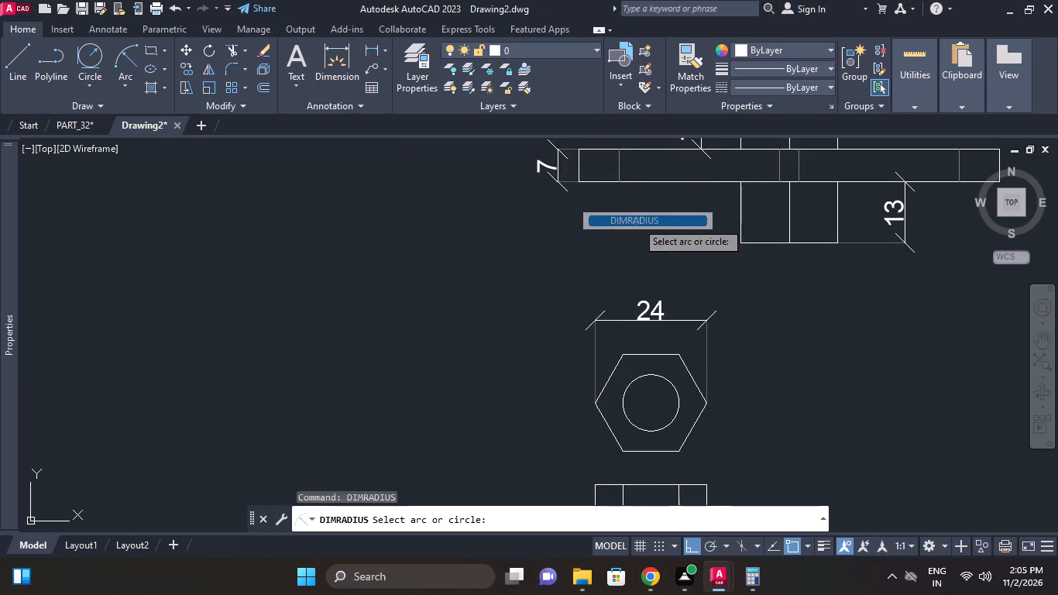
middle_drag(655, 389, 727, 322)
click(698, 345)
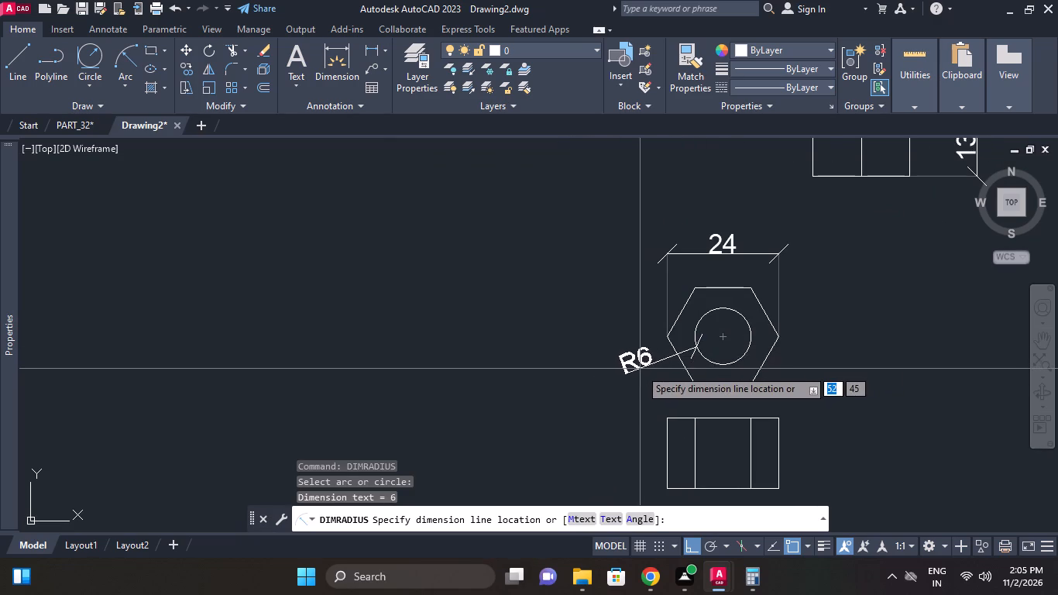
click(640, 369)
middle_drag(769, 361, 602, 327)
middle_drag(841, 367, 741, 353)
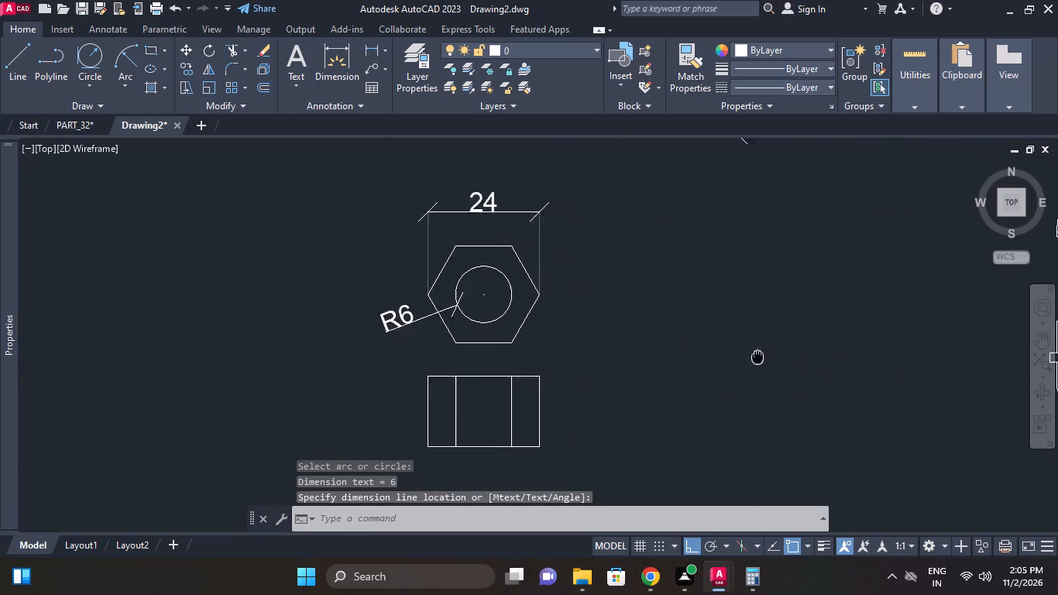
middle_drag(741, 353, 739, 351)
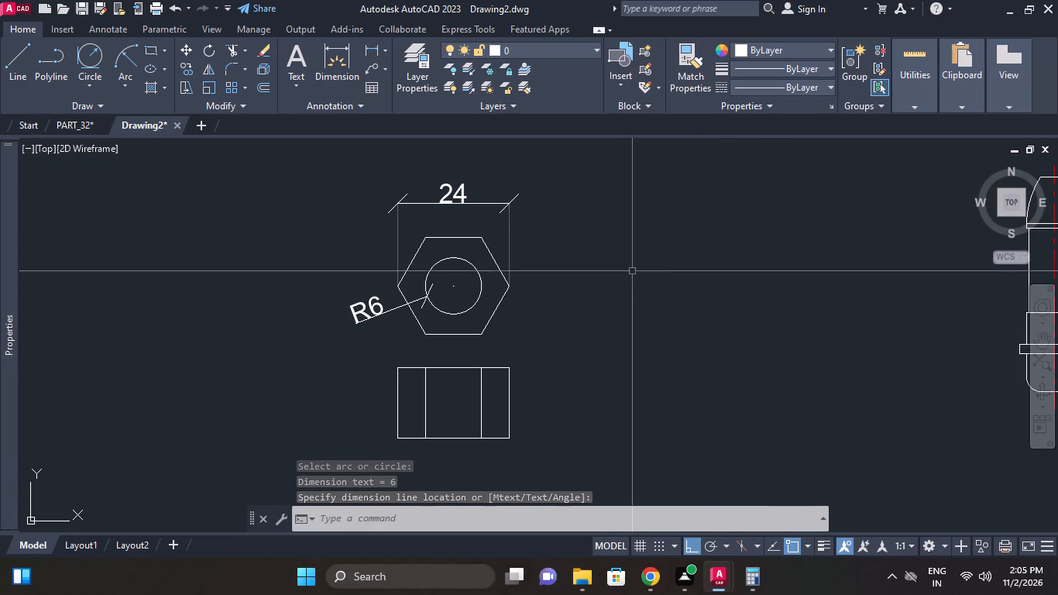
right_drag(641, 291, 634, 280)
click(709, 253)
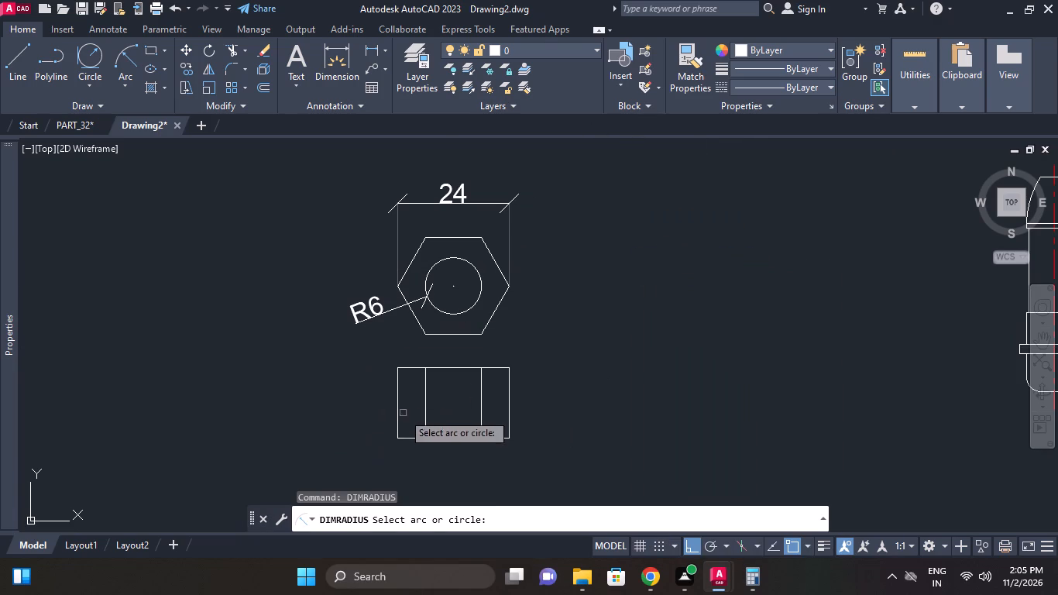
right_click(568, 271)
Add a vertical linear dimension for the height of the hex nut's side view, placed on its left.
right_click(596, 284)
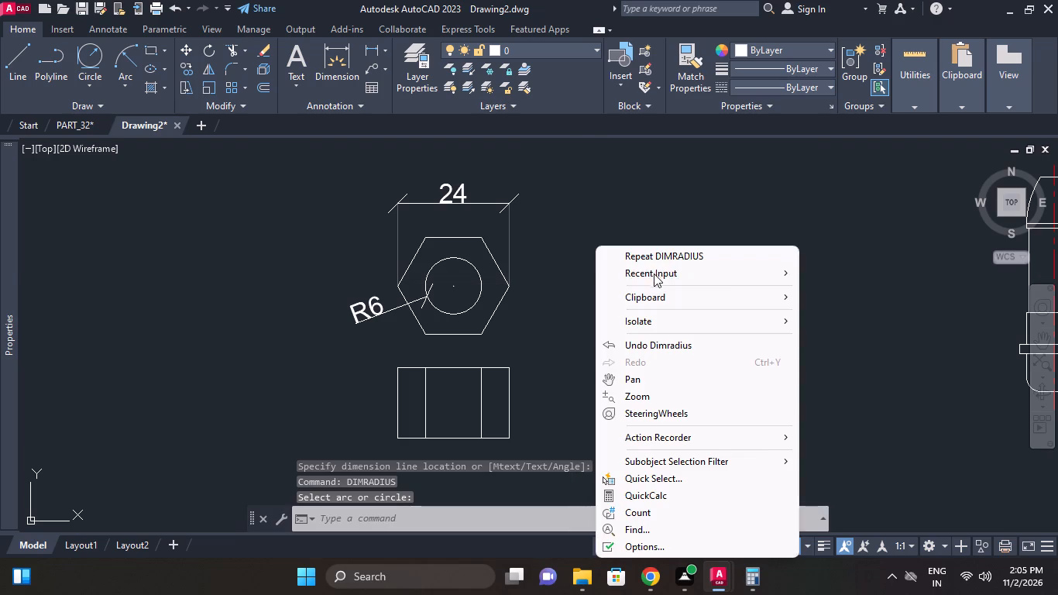
click(654, 272)
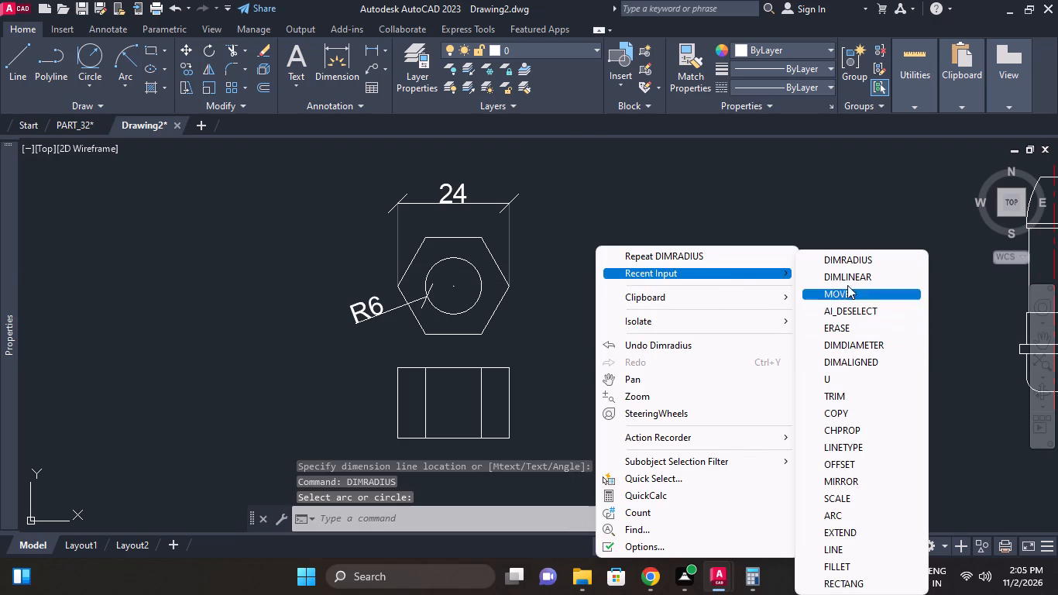
click(856, 280)
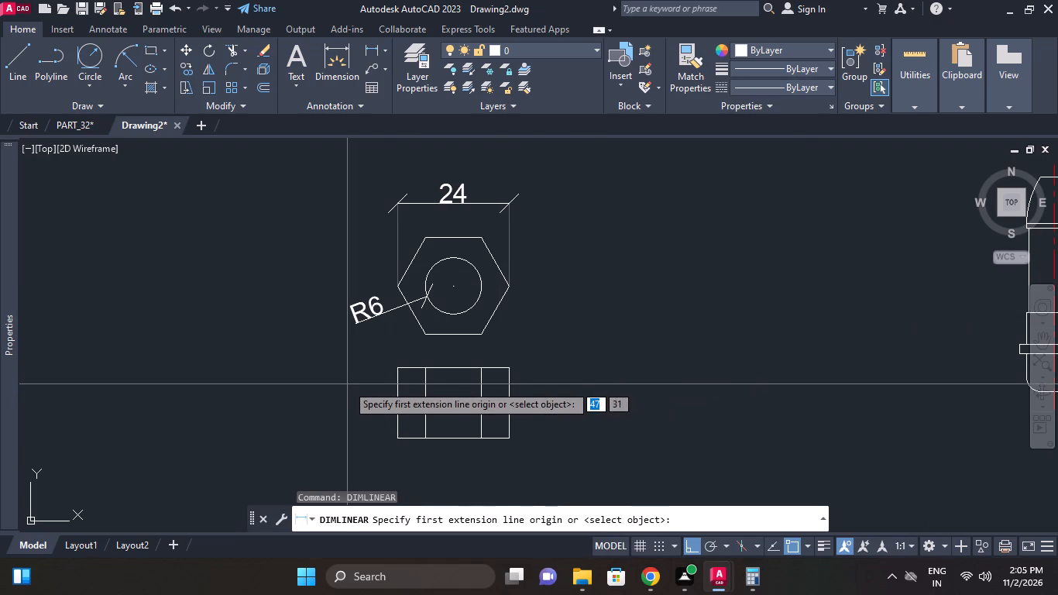
right_click(347, 384)
click(397, 390)
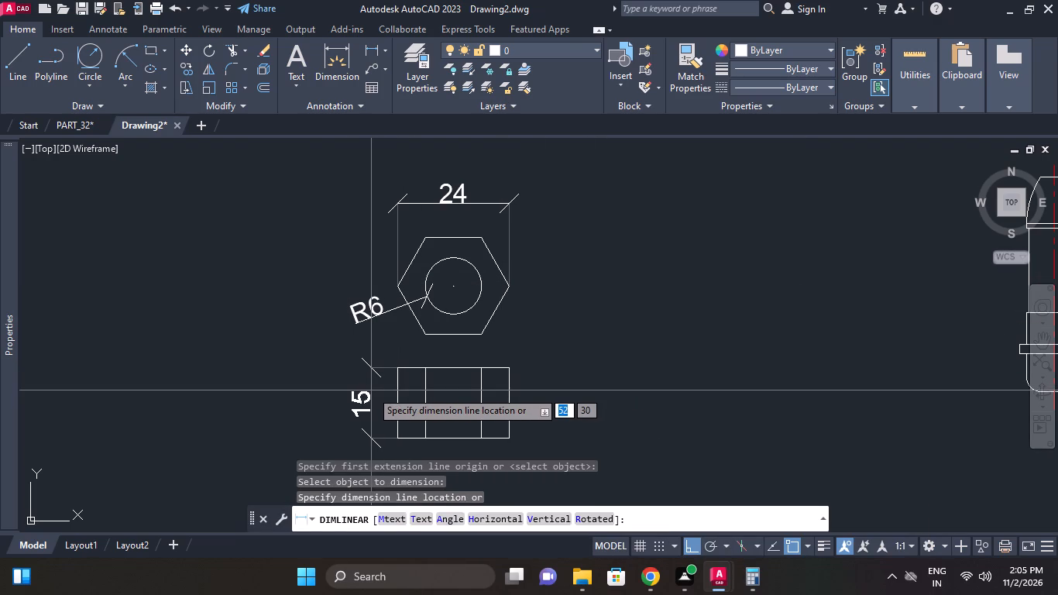
click(369, 387)
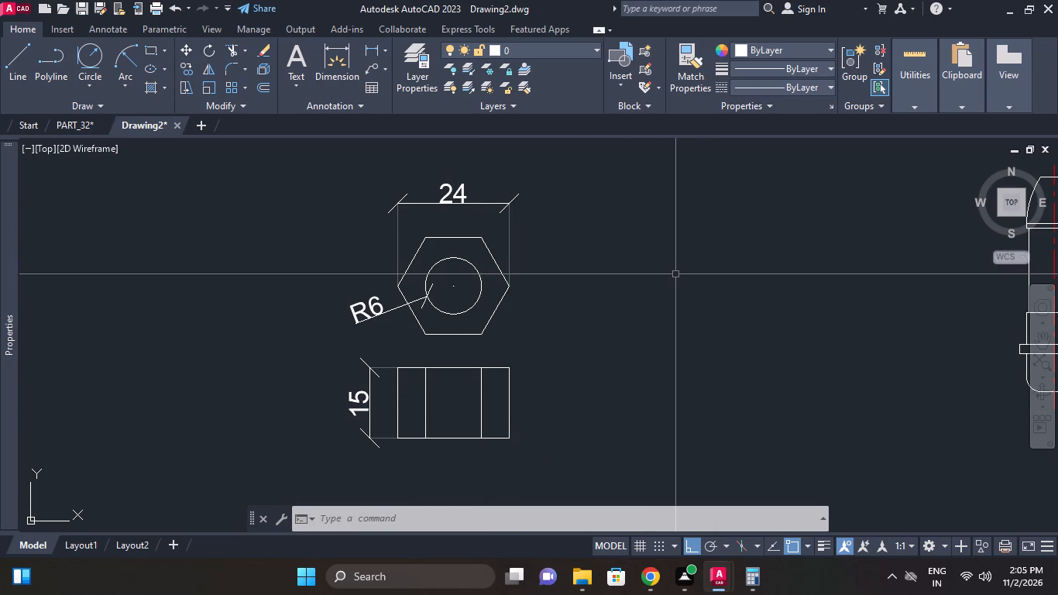
Move both undimensioned bullet-shaped pin views horizontally about 52 units left, closer to the hex nut views.
scroll(577, 377, down, 1)
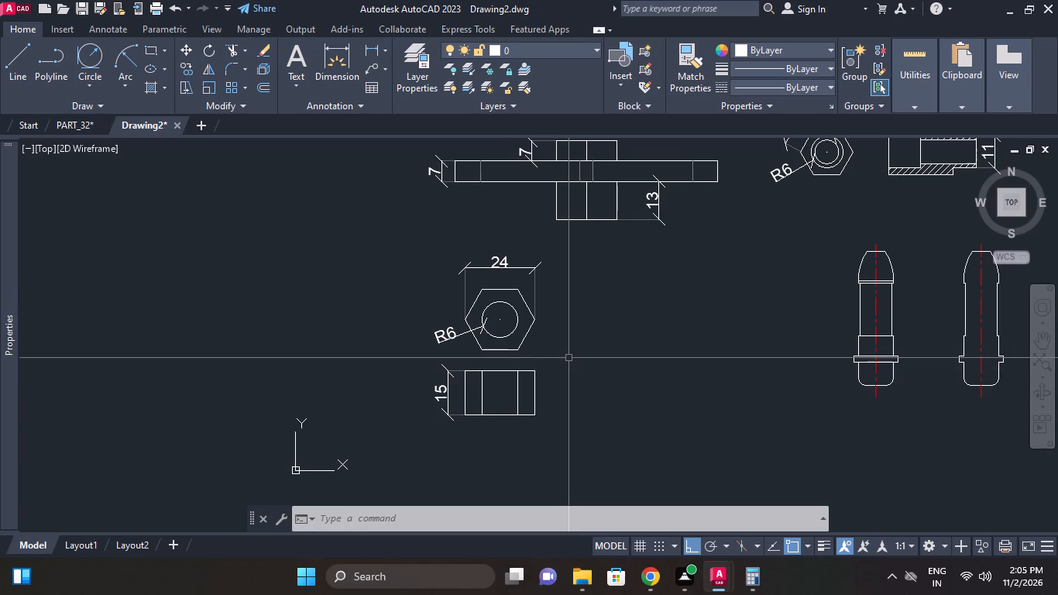
middle_drag(551, 364, 506, 425)
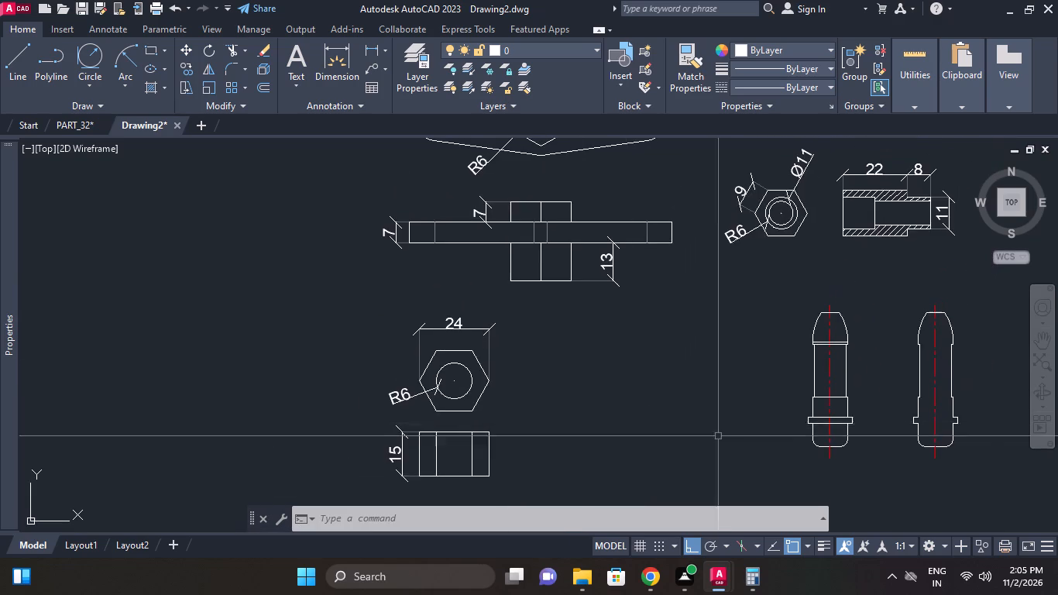
middle_drag(719, 436, 798, 389)
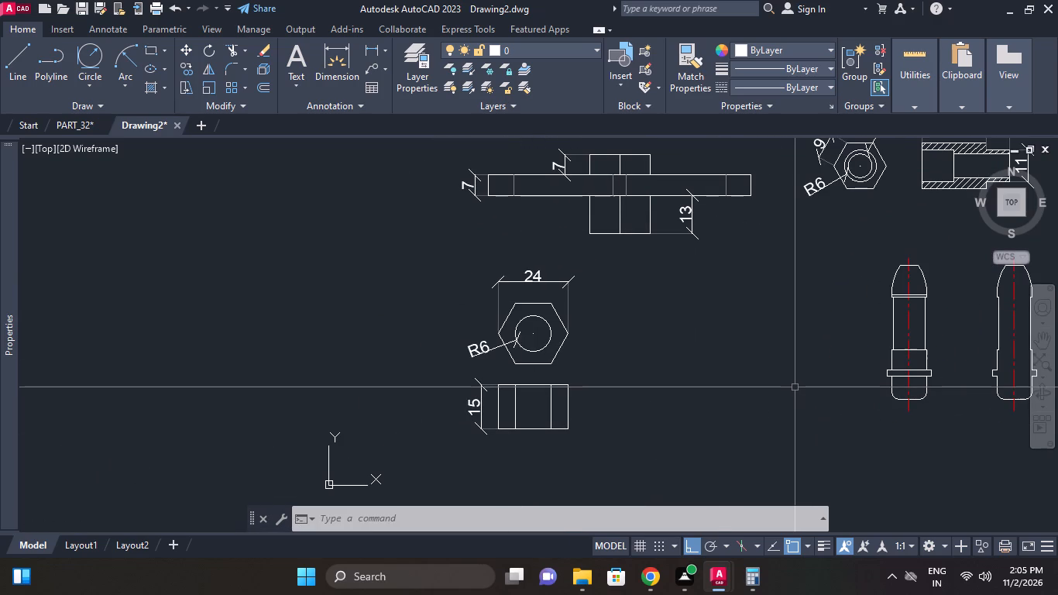
middle_drag(895, 417, 738, 428)
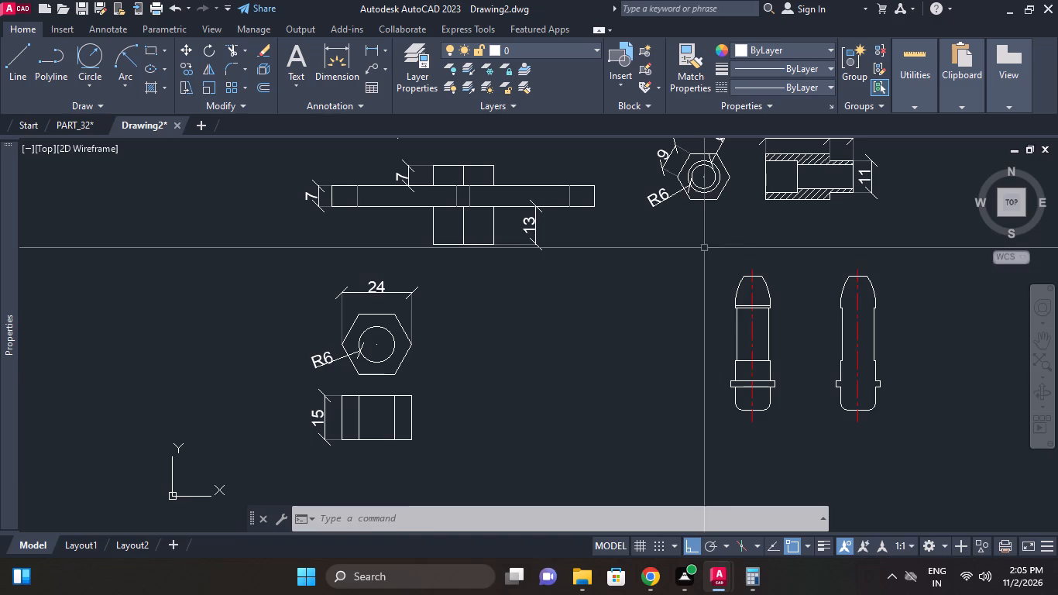
drag(704, 248, 708, 256)
drag(953, 484, 950, 466)
right_click(933, 283)
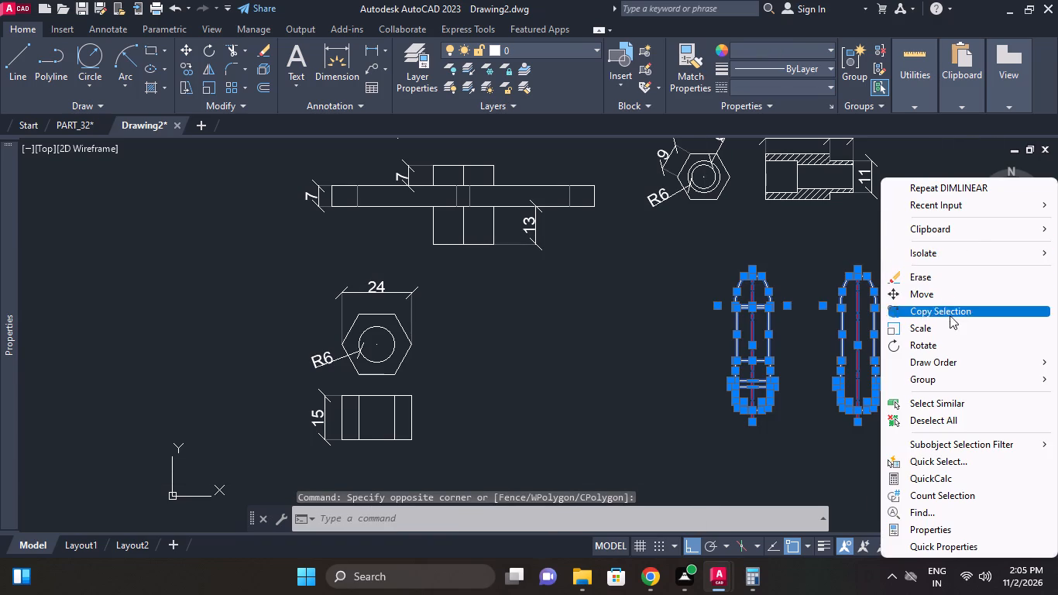
click(952, 301)
drag(921, 374, 912, 373)
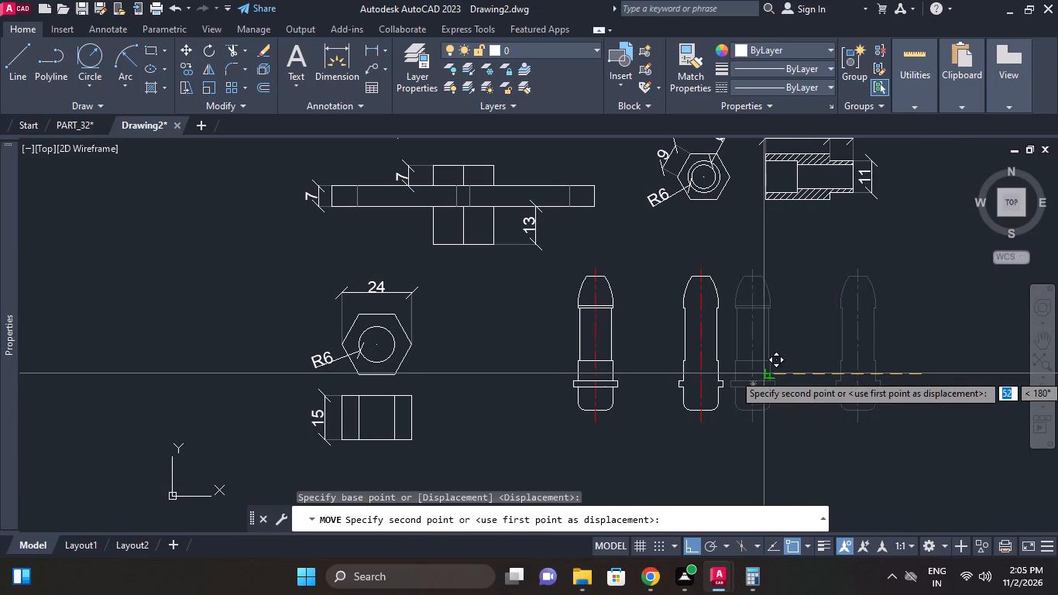
click(760, 373)
Add a horizontal linear dimension for the collar width of the left pin view, placed below the pin.
scroll(594, 324, up, 1)
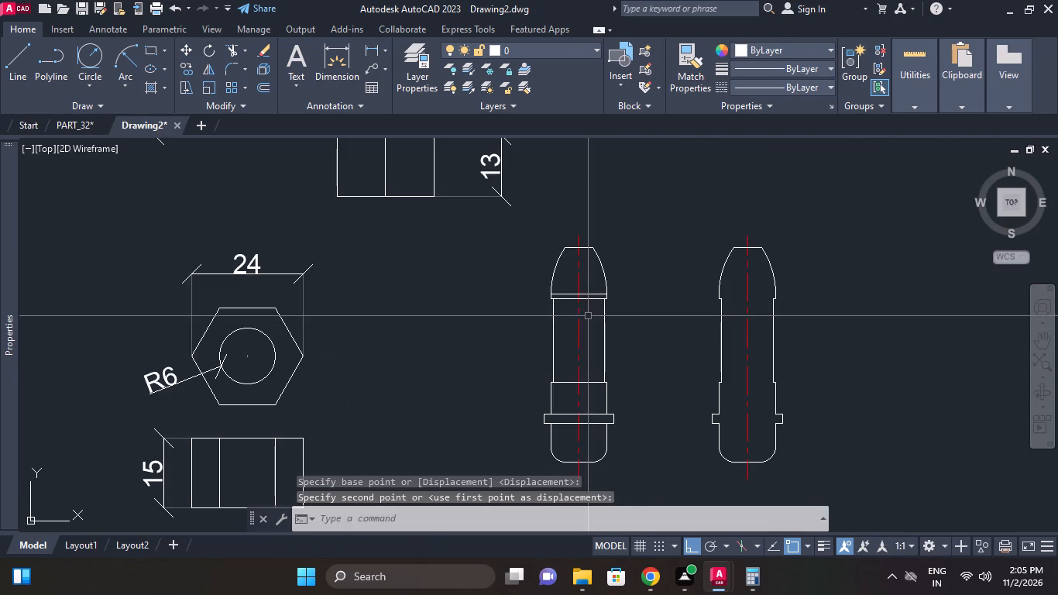
click(376, 53)
middle_drag(417, 254, 421, 217)
scroll(597, 430, up, 1)
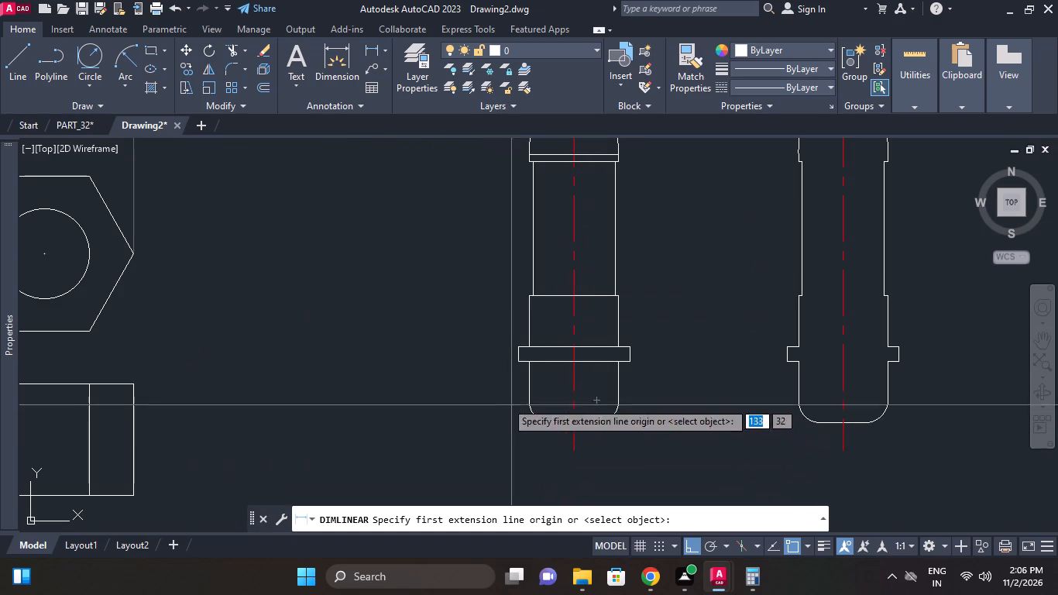
click(518, 363)
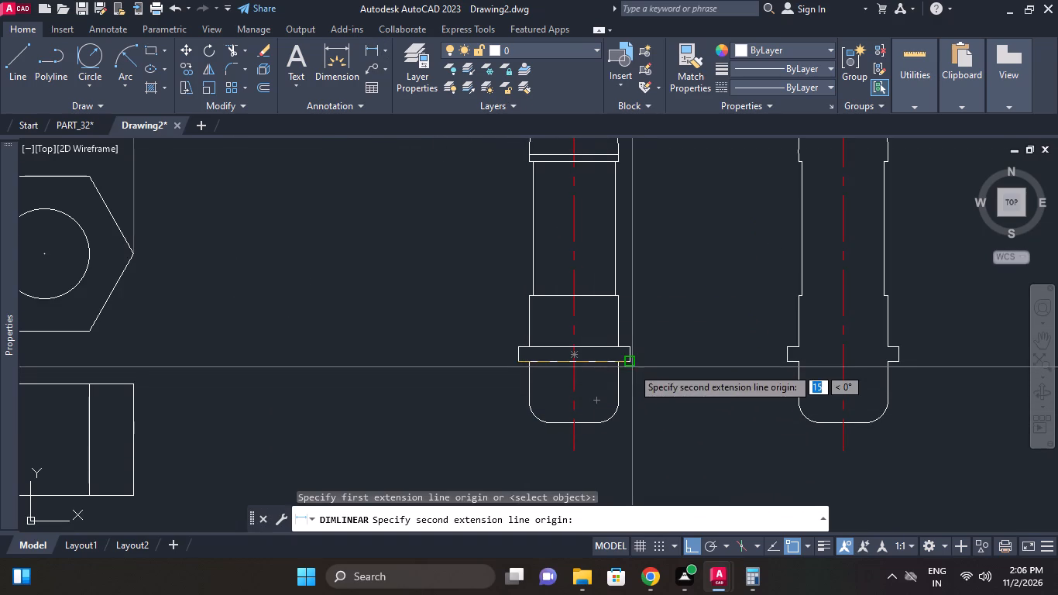
click(632, 363)
middle_drag(627, 411, 655, 319)
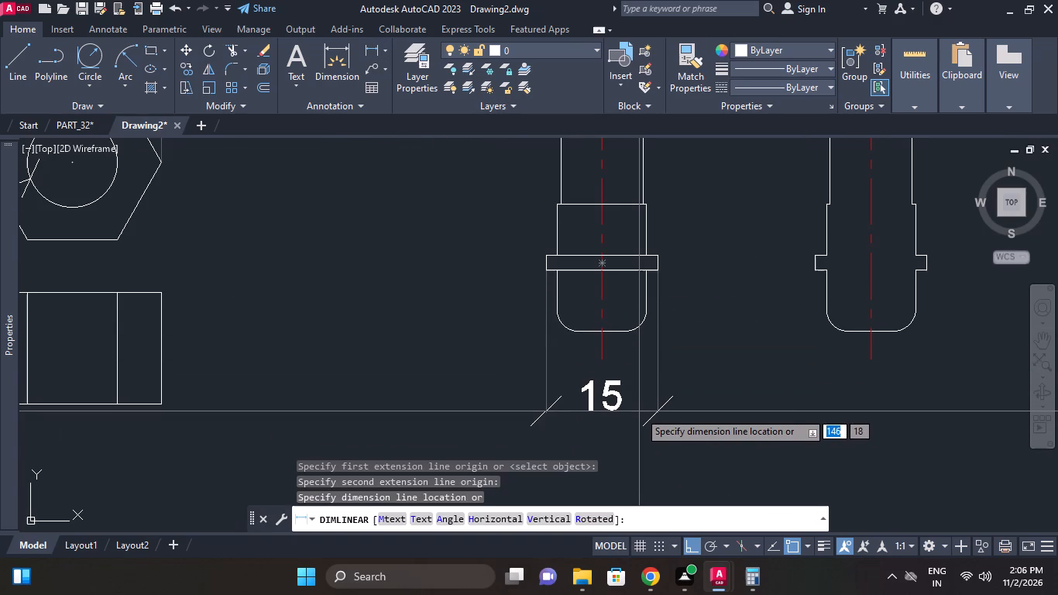
click(639, 411)
Add a vertical linear dimension left of the left pin view for the section directly above the collar.
right_click(690, 338)
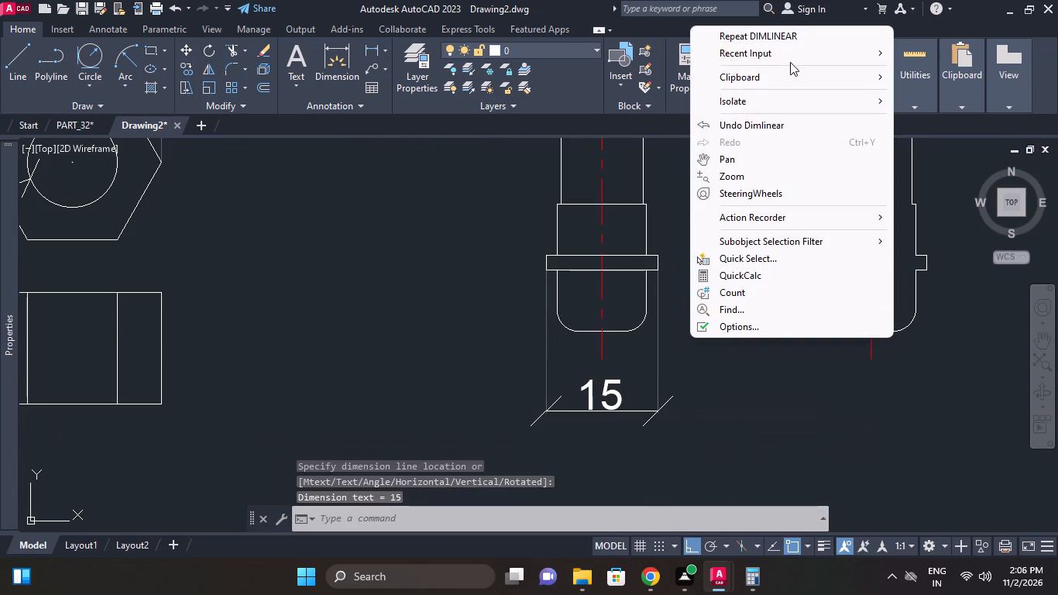
click(793, 36)
middle_drag(672, 234, 689, 278)
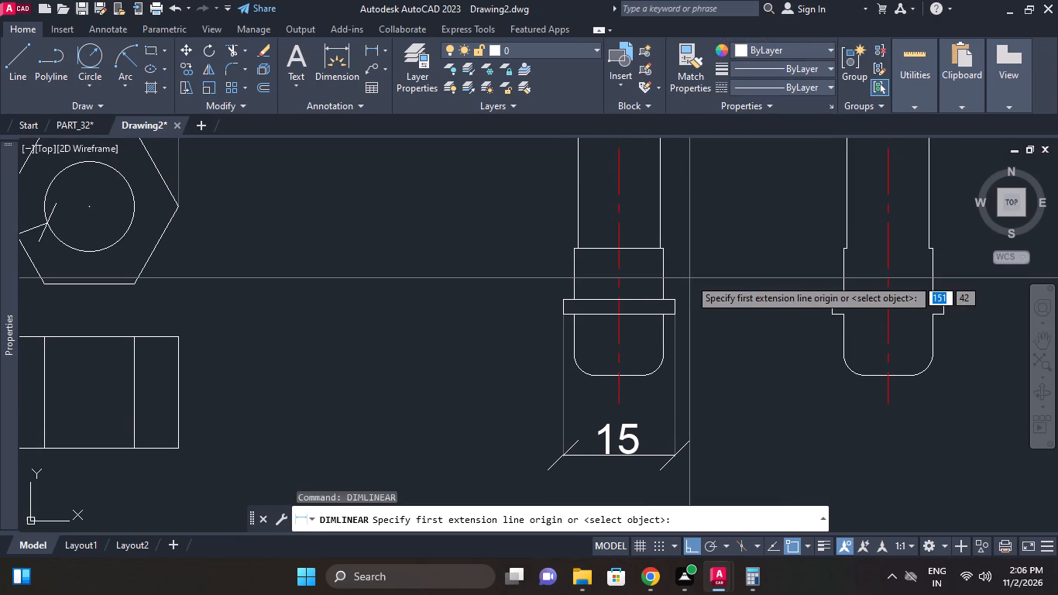
scroll(582, 272, up, 1)
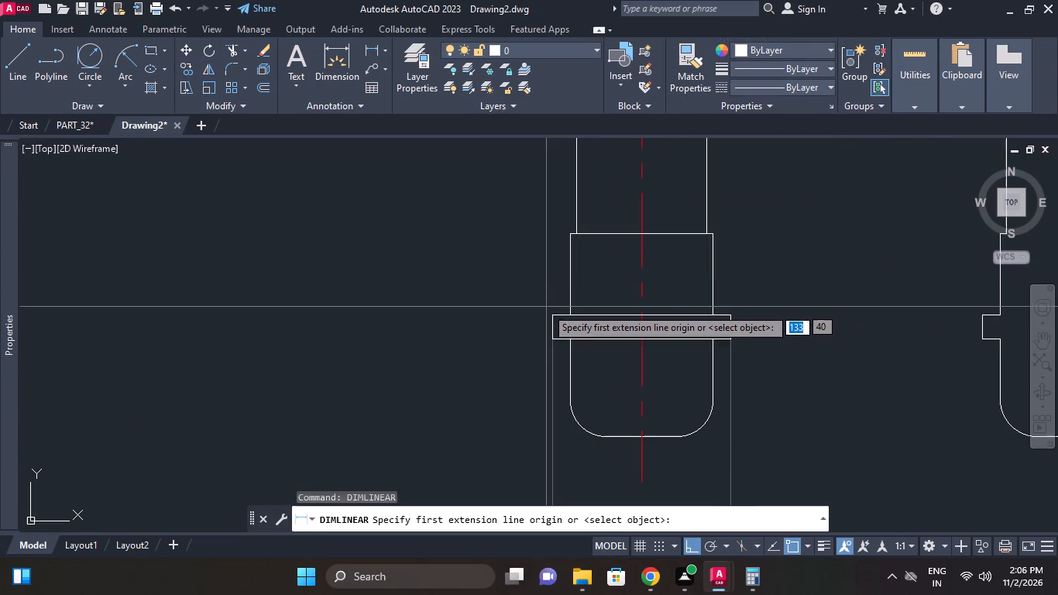
click(548, 315)
click(565, 230)
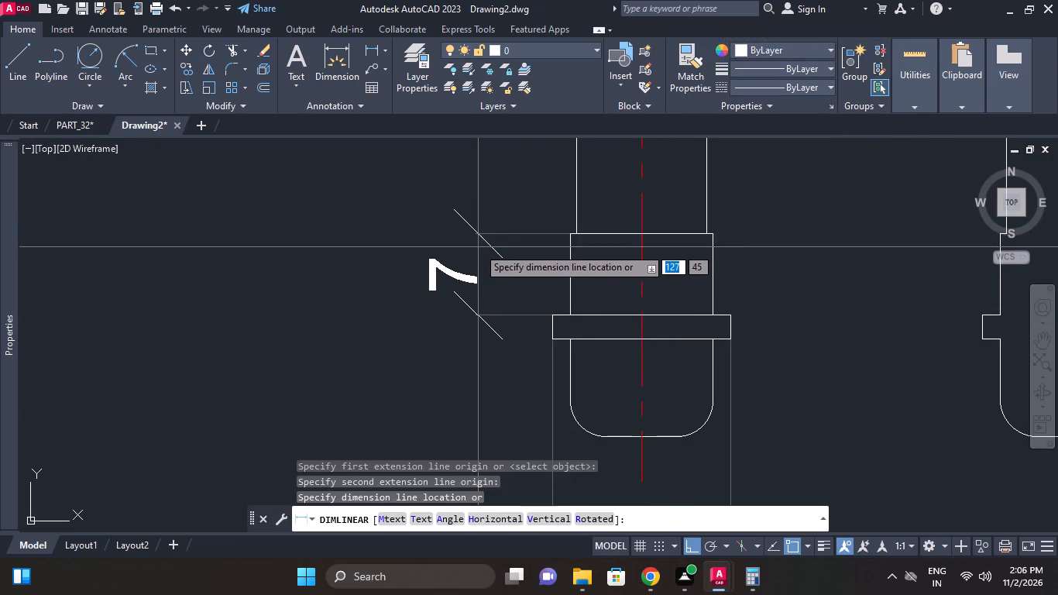
click(478, 249)
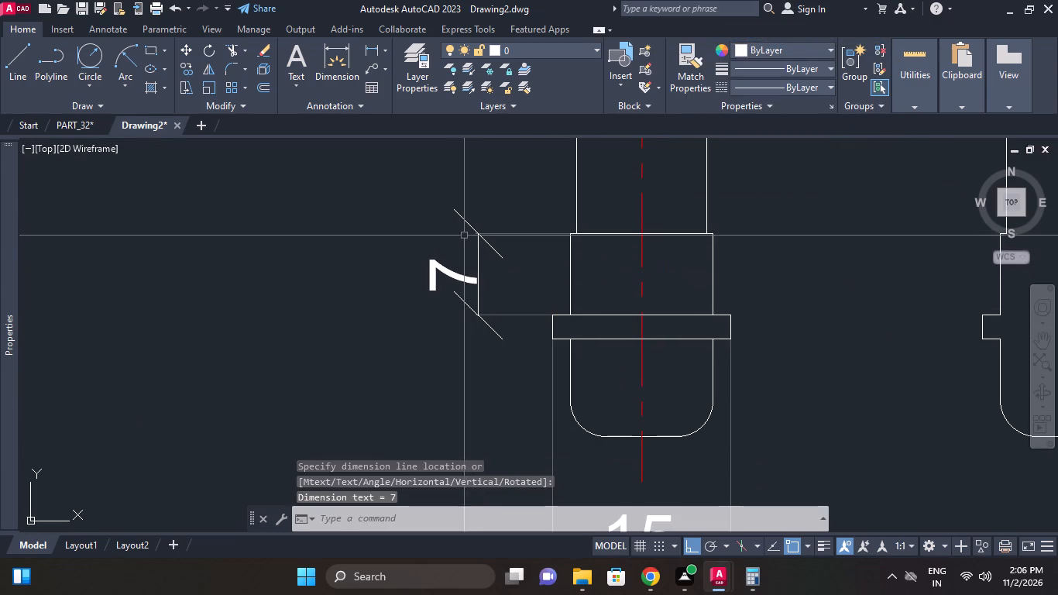
drag(456, 274, 449, 271)
right_click(411, 250)
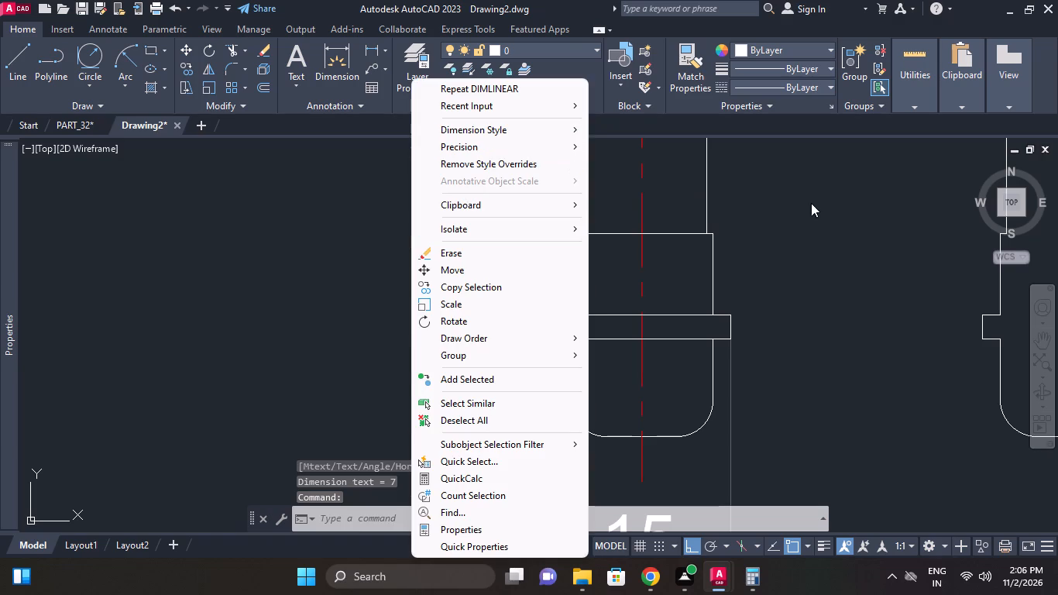
click(806, 203)
click(793, 194)
Add a vertical linear dimension for the left pin view's narrow shank, placed above the section dimension over the collar.
middle_drag(799, 195, 802, 322)
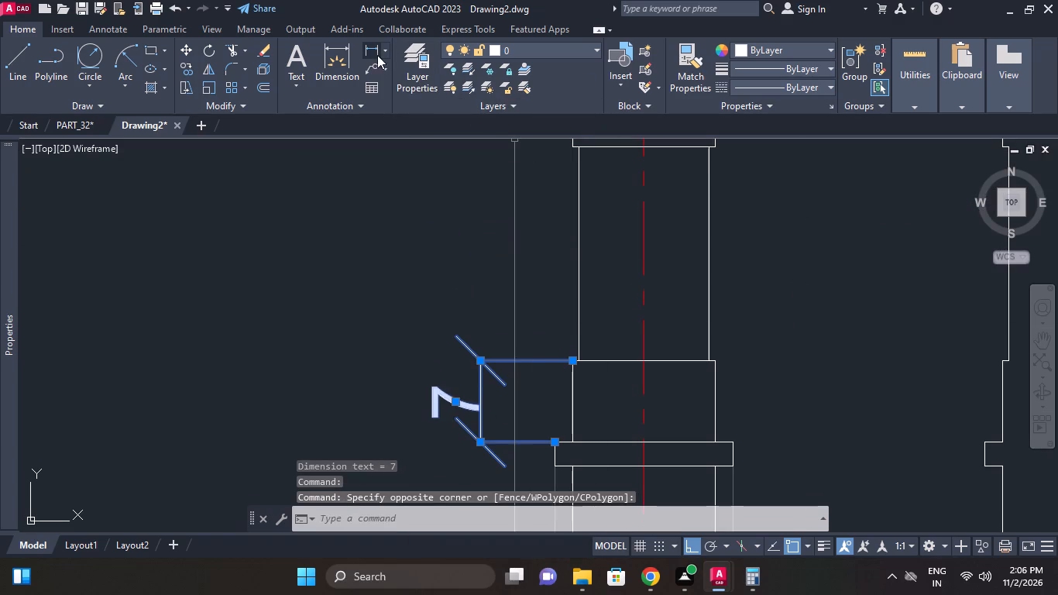
click(376, 53)
middle_drag(558, 270, 558, 291)
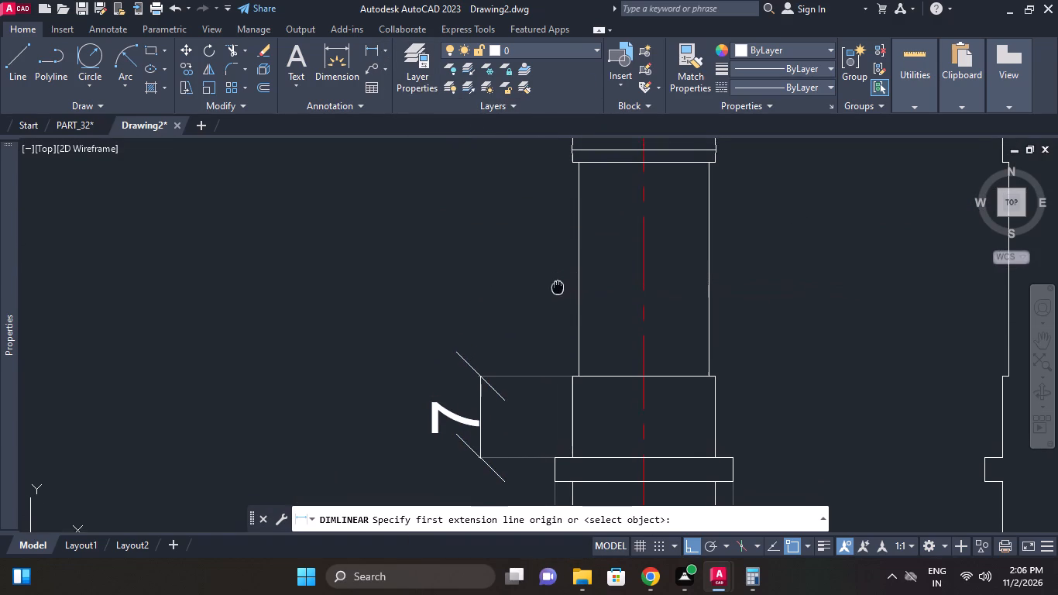
middle_drag(558, 291, 556, 318)
click(565, 410)
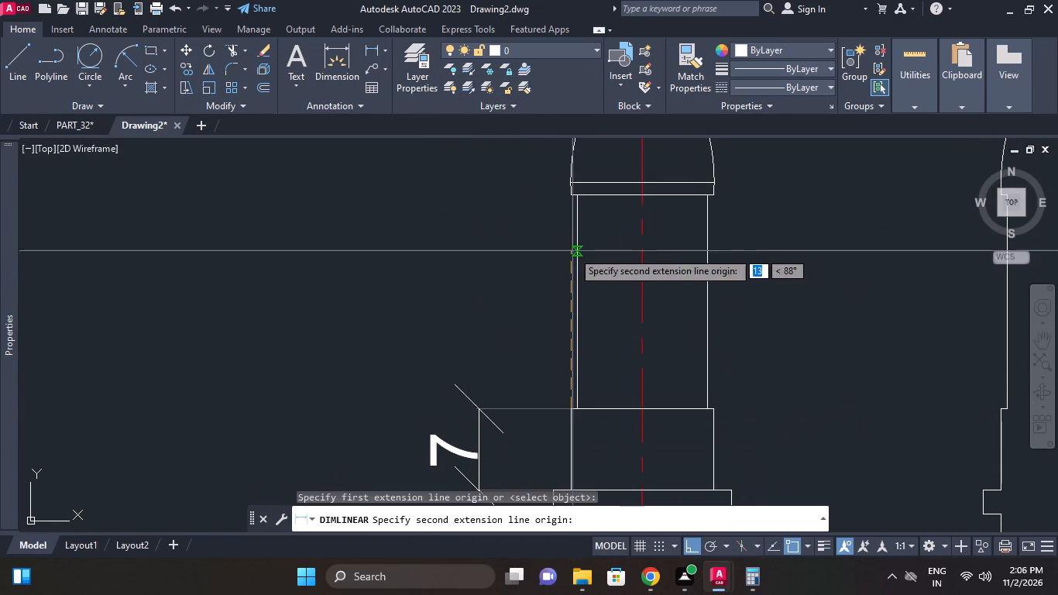
click(566, 191)
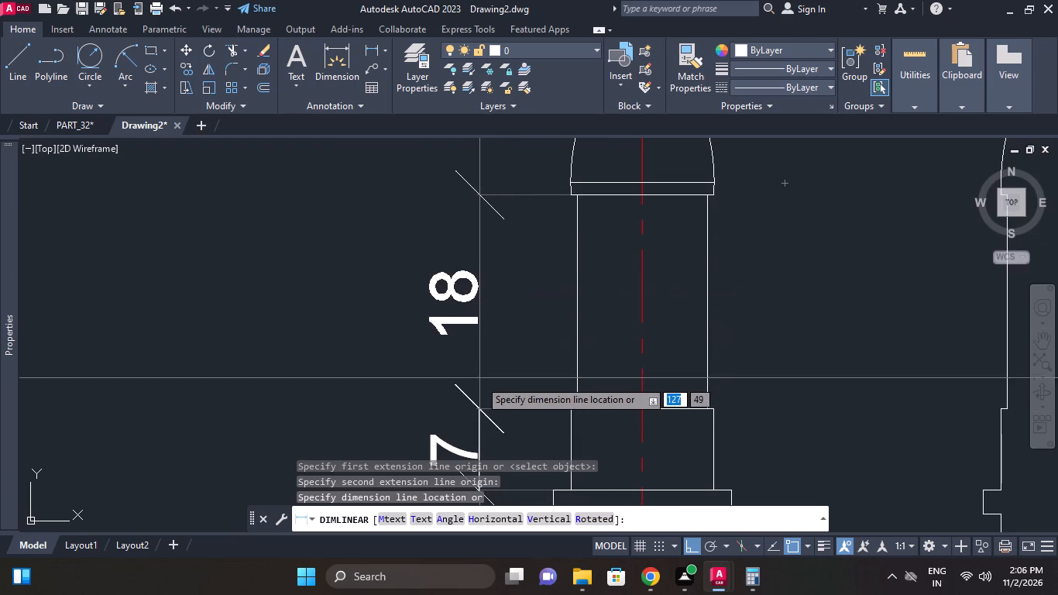
click(478, 408)
Stretch the shank dimension's line sideways onto the dimension line of the section below, then clear the selection.
scroll(518, 291, down, 1)
middle_drag(518, 291, 536, 311)
scroll(507, 397, up, 2)
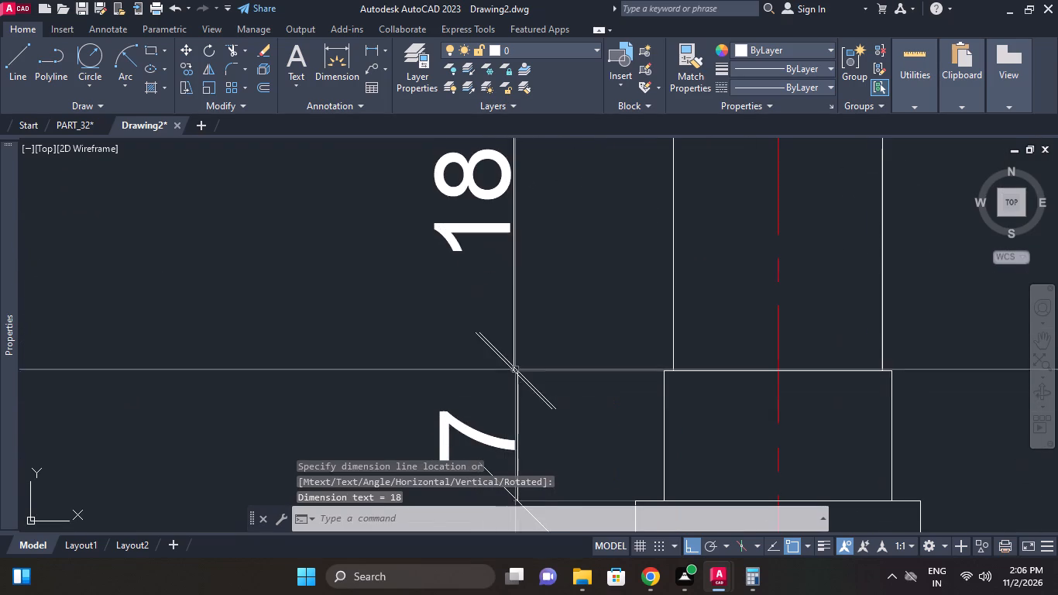
drag(545, 246, 528, 243)
click(478, 229)
middle_drag(575, 371, 579, 333)
scroll(554, 347, up, 5)
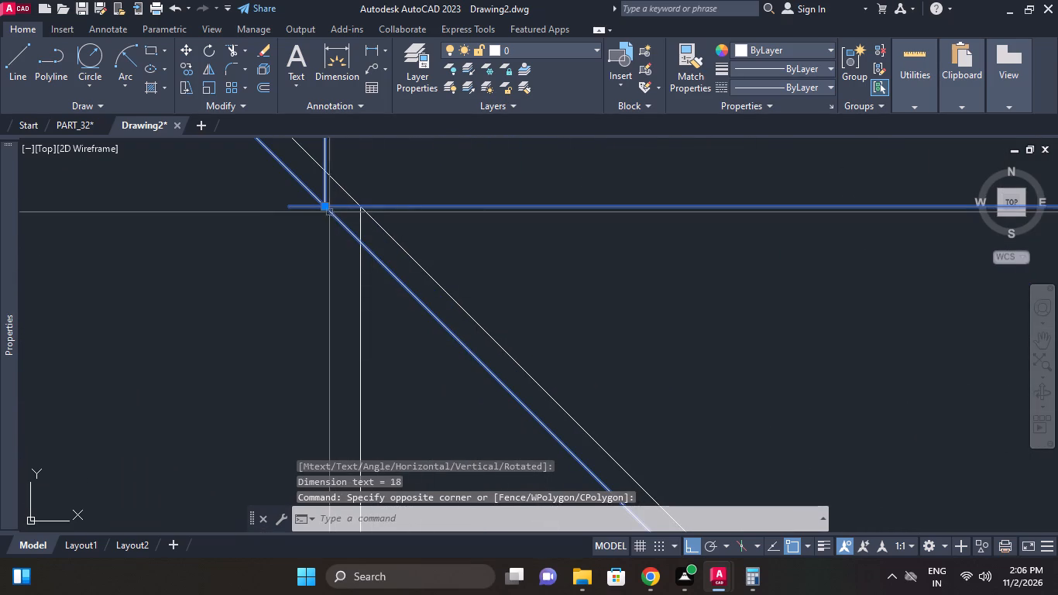
click(325, 207)
click(362, 209)
scroll(427, 187, down, 6)
middle_drag(432, 202, 449, 267)
middle_drag(457, 270, 465, 291)
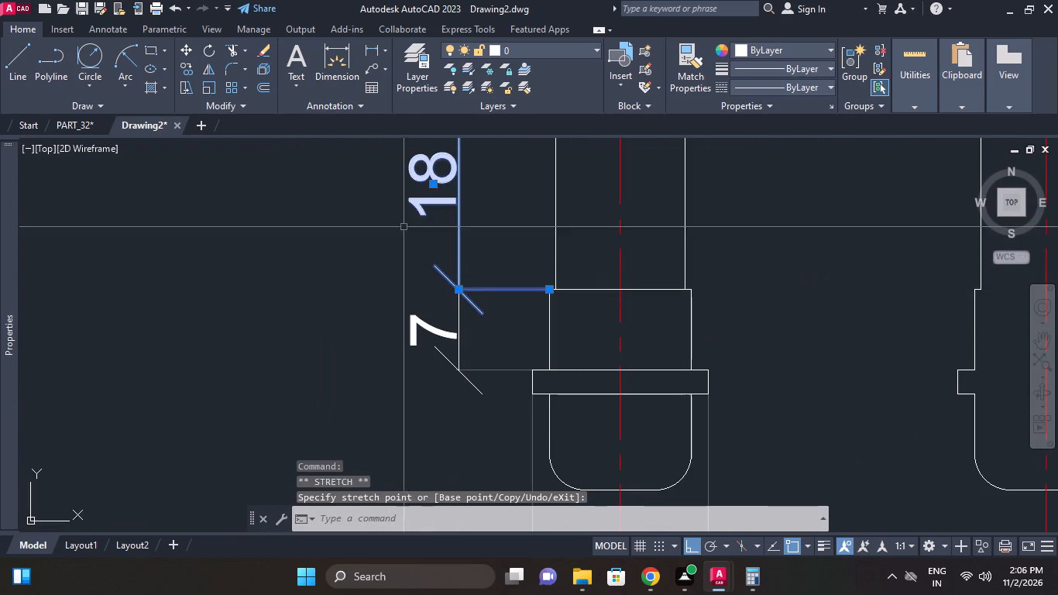
right_drag(362, 207, 357, 197)
click(421, 414)
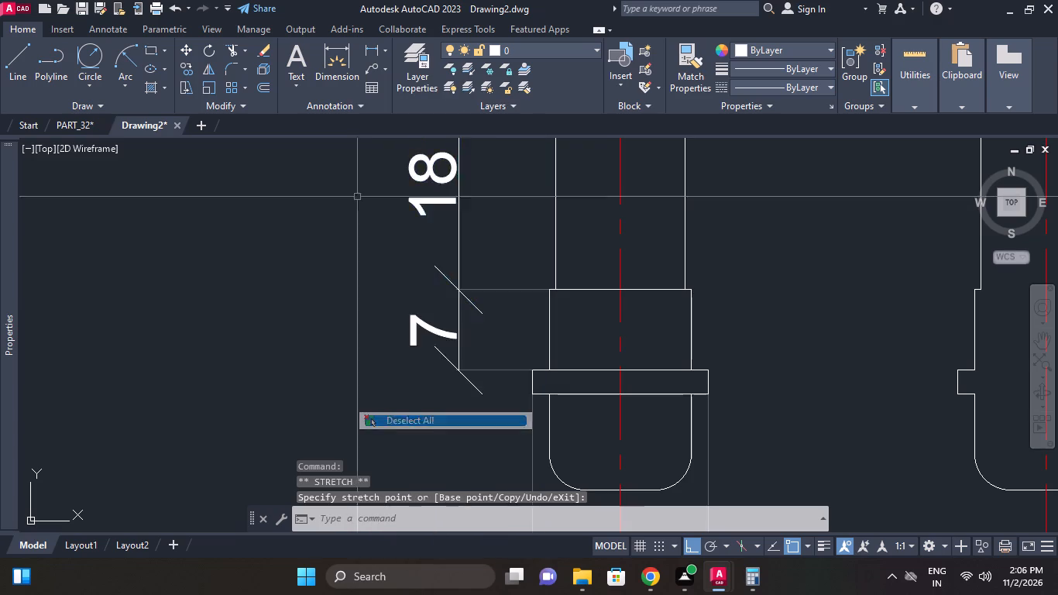
Add a vertical linear dimension from the shank's upper end to the left pin view's flat tip, aligned with the shank dimension.
scroll(381, 346, down, 2)
middle_drag(393, 377, 417, 408)
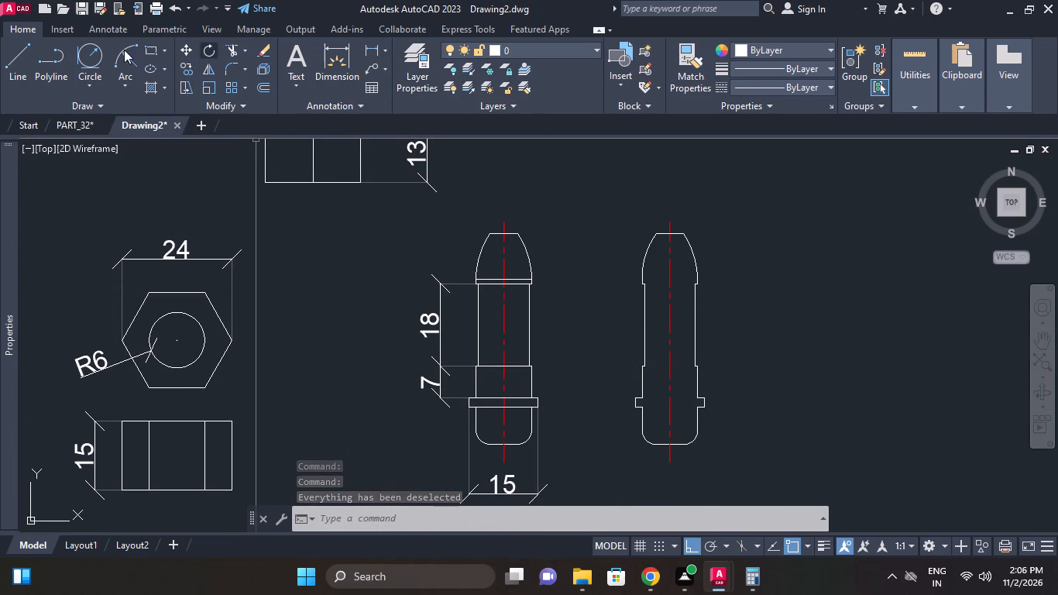
click(368, 53)
middle_drag(325, 270, 327, 287)
scroll(466, 304, up, 1)
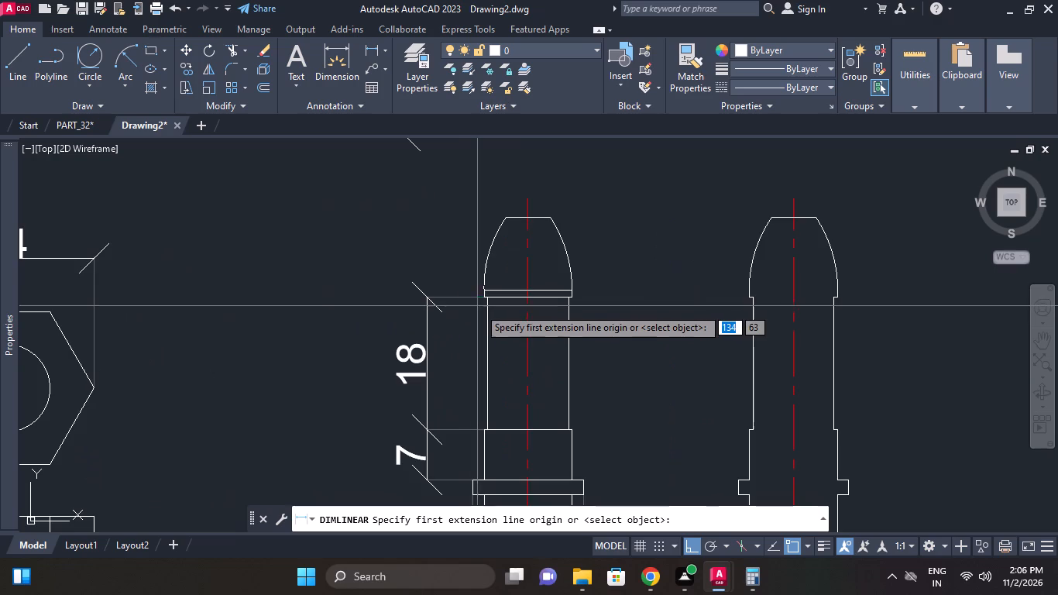
scroll(480, 305, up, 2)
click(486, 284)
middle_drag(424, 276, 432, 388)
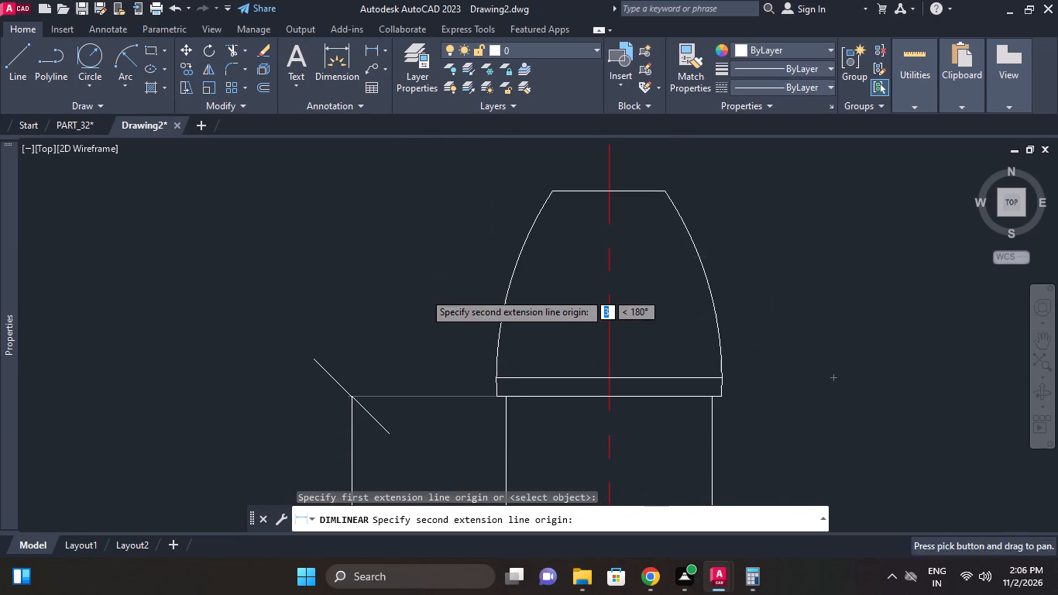
drag(553, 187, 548, 170)
middle_drag(398, 276, 418, 208)
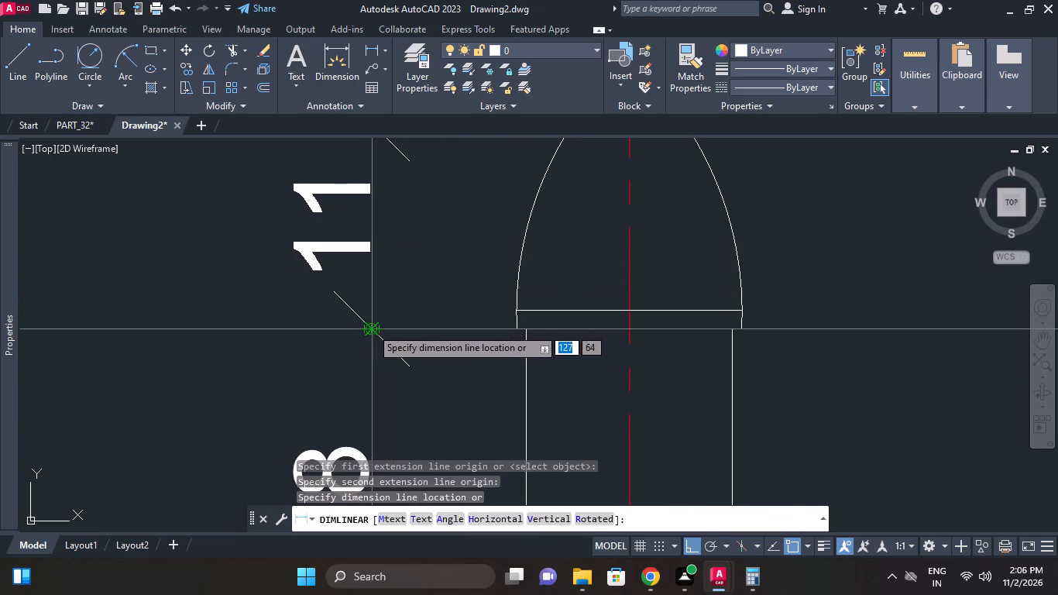
click(371, 328)
Add a vertical linear dimension for the thin band below the left pin view's curved nose, placed on the side facing the other pin view.
scroll(433, 287, down, 3)
middle_drag(476, 271, 485, 262)
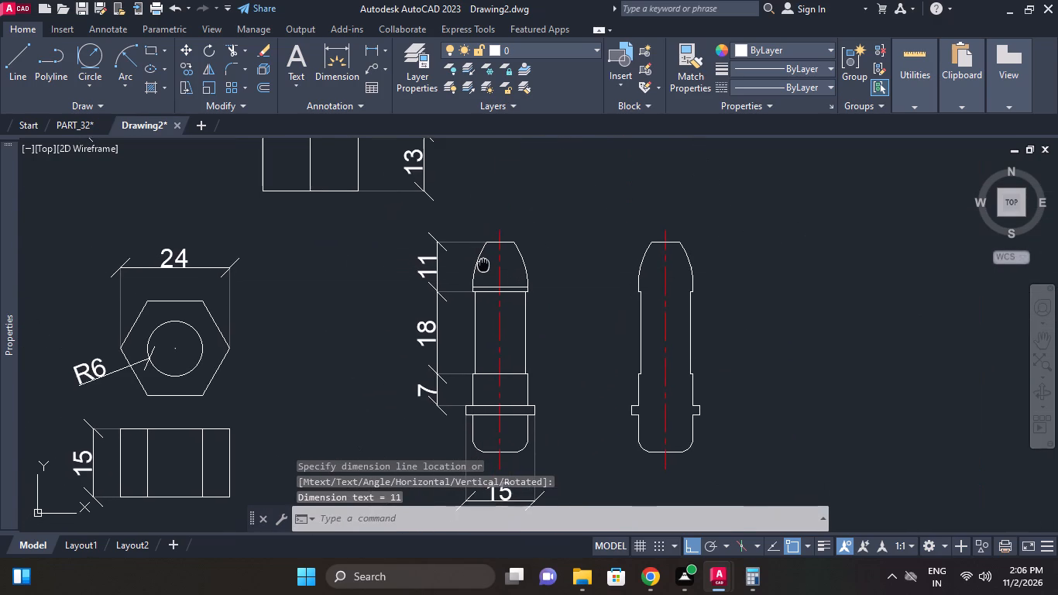
middle_drag(485, 262, 486, 251)
right_click(706, 273)
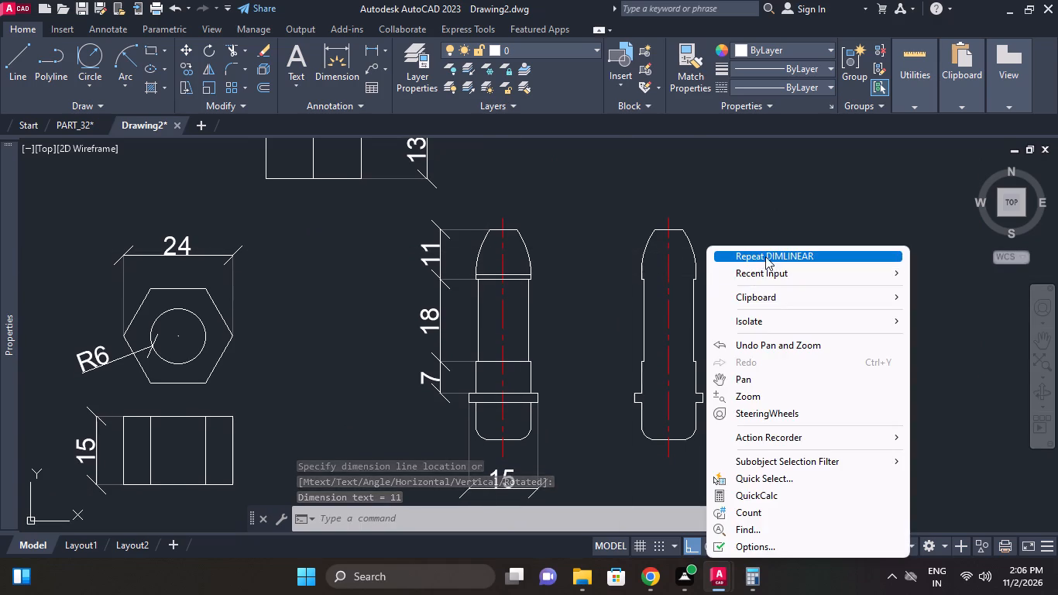
click(765, 256)
scroll(547, 255, up, 4)
click(473, 320)
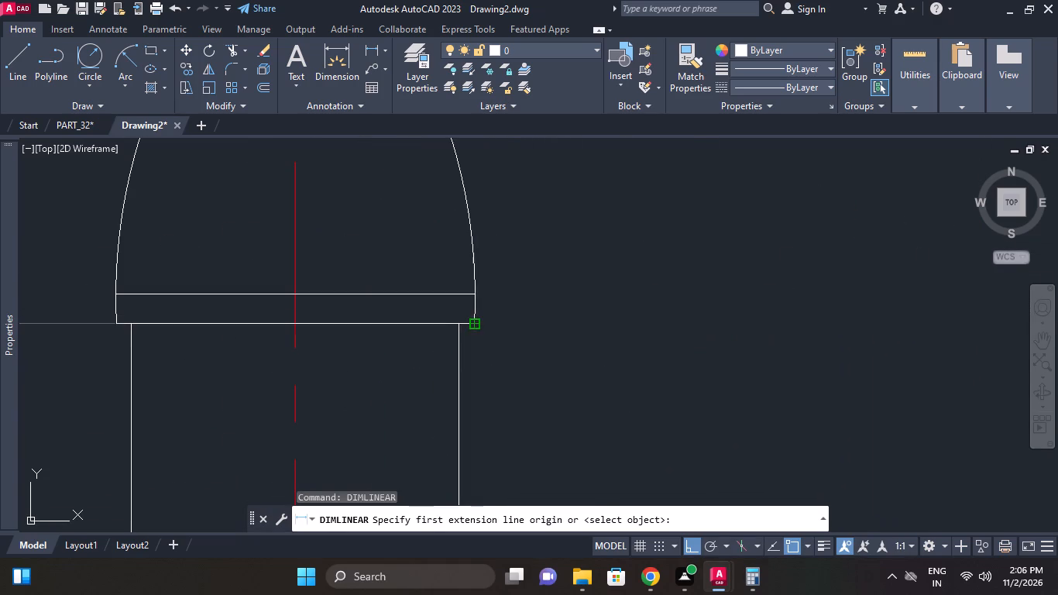
click(472, 291)
scroll(576, 321, down, 2)
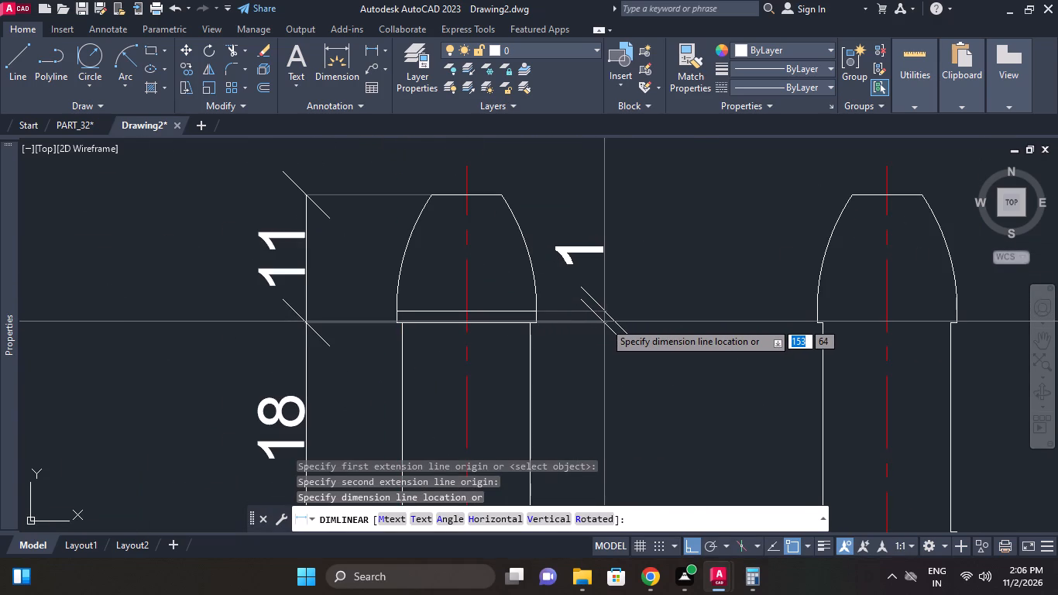
click(604, 322)
Add a vertical linear dimension for the right pin view's overall height, placed between the two pin views.
middle_drag(758, 340, 635, 277)
scroll(754, 340, down, 1)
right_click(795, 273)
click(863, 257)
middle_drag(807, 276, 821, 237)
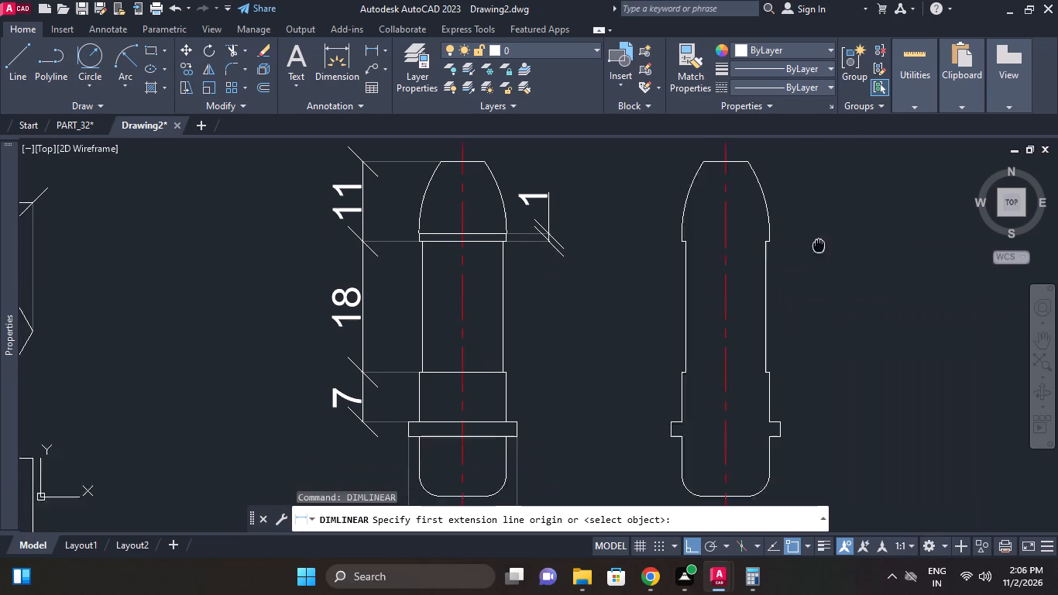
middle_drag(821, 237, 822, 232)
scroll(776, 364, down, 1)
middle_drag(774, 378, 781, 335)
click(744, 391)
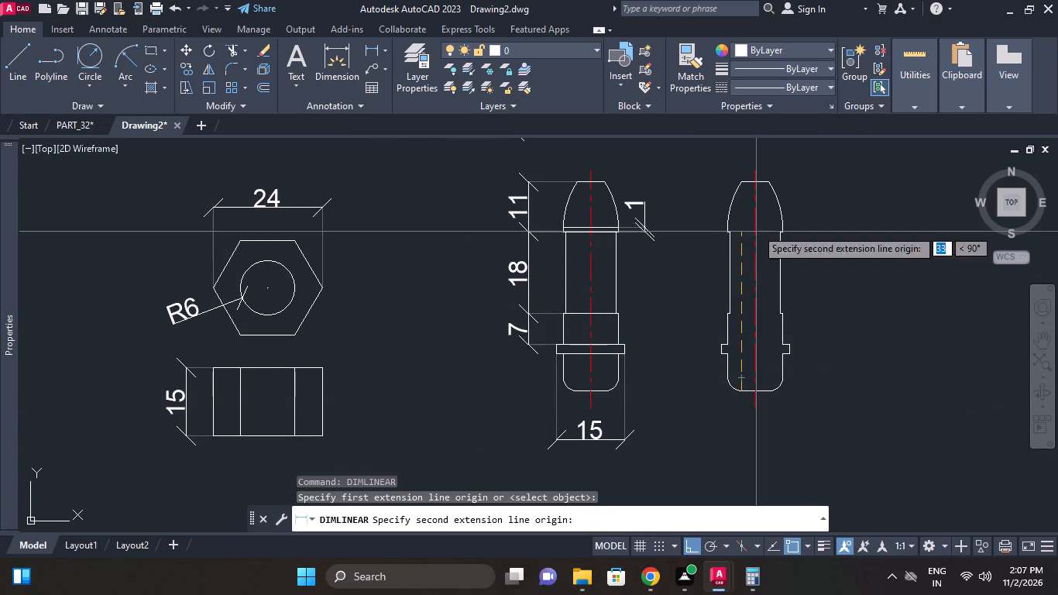
click(746, 184)
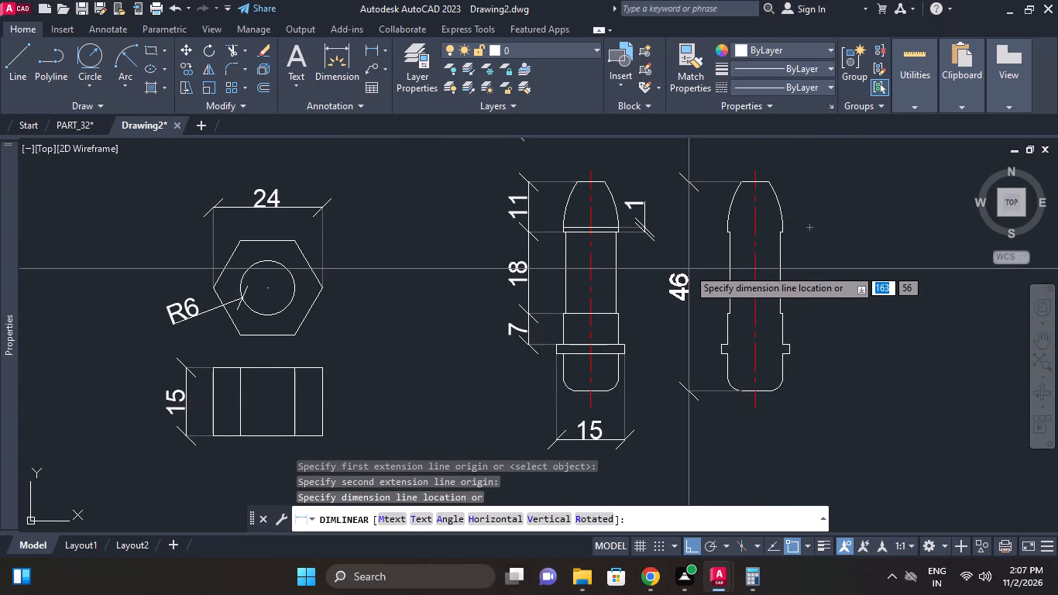
click(685, 266)
Add a vertical linear dimension for the right pin view's rounded end below the collar, inside the overall height dimension.
right_click(866, 273)
click(913, 263)
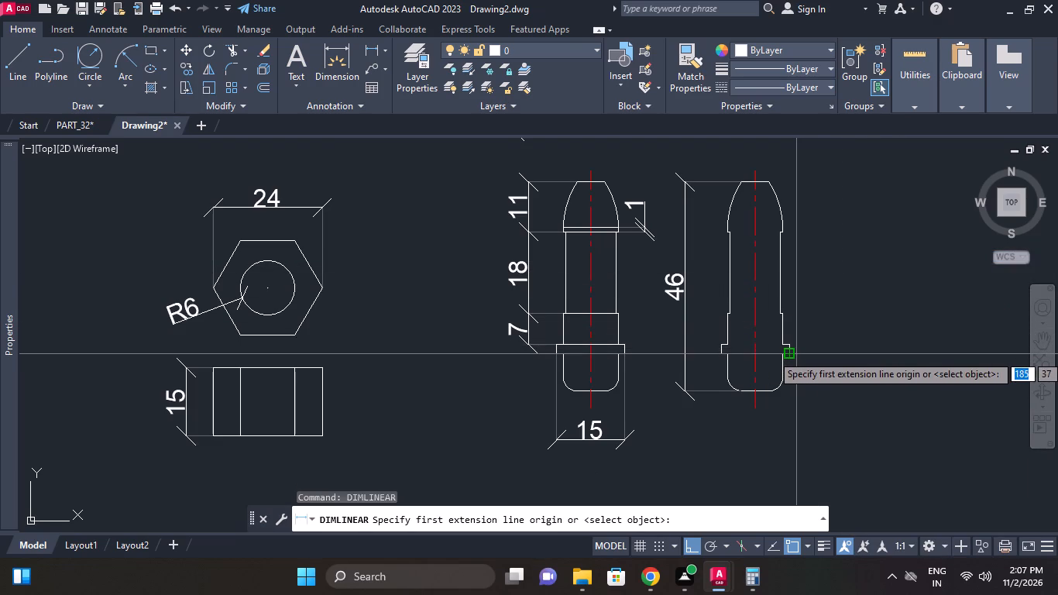
scroll(739, 385, up, 1)
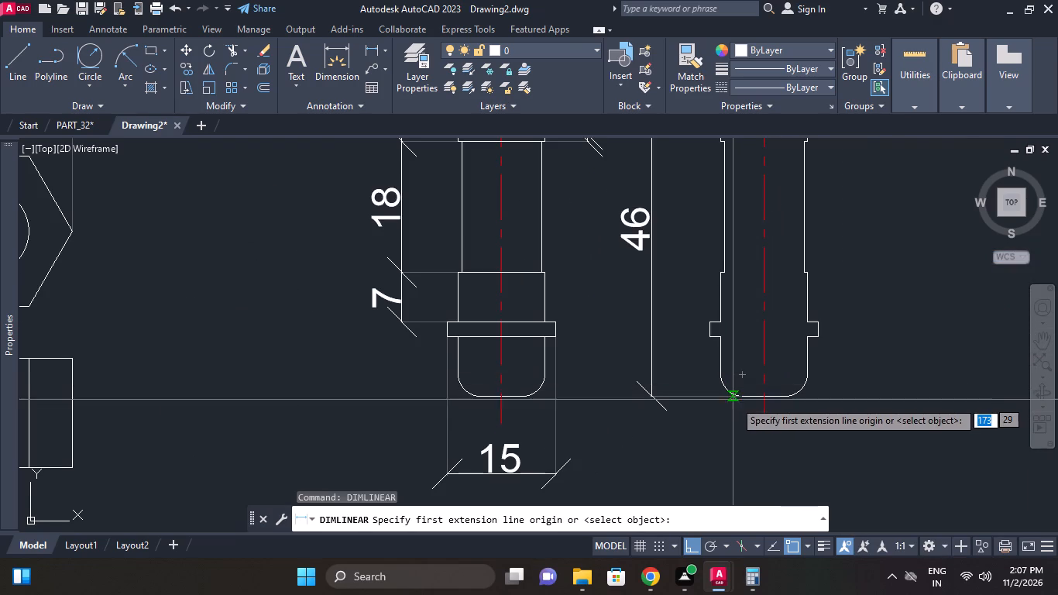
click(744, 396)
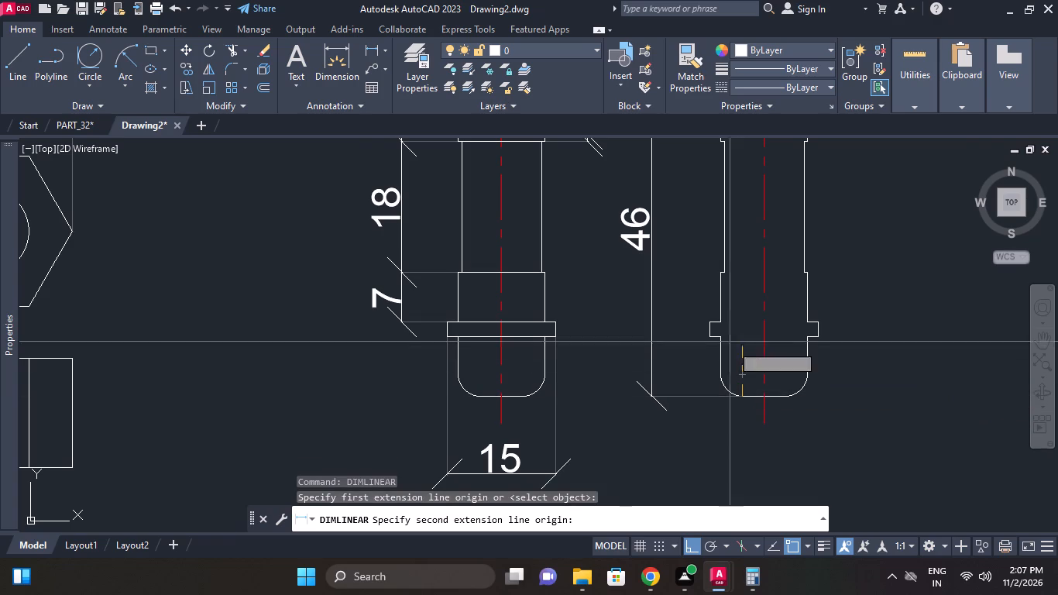
click(708, 335)
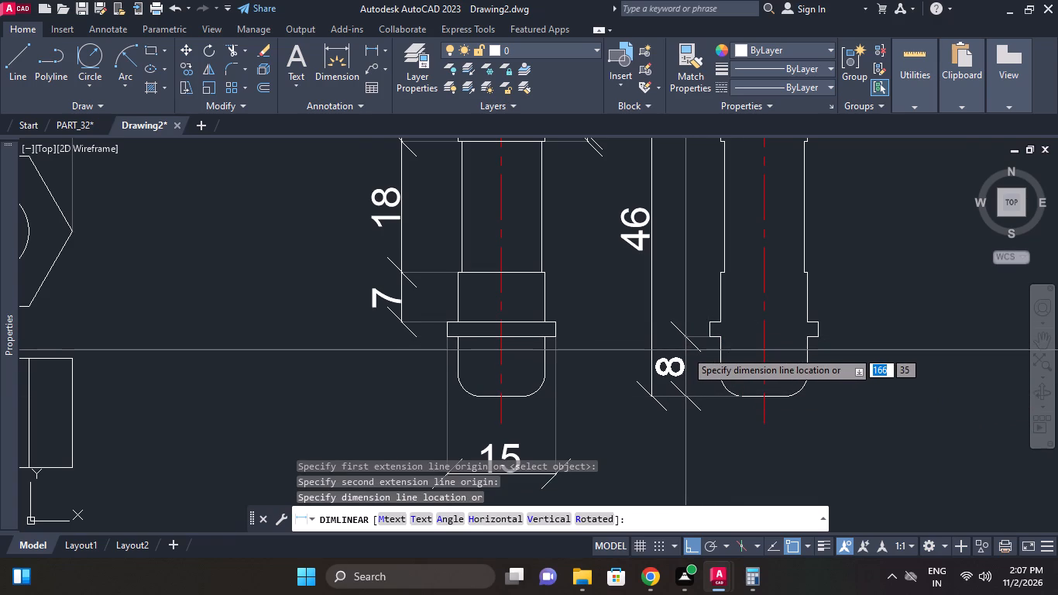
click(689, 350)
Stretch the dimension lines of the right pin view's overall height and rounded end slightly outward, then clear the selection.
middle_drag(686, 353, 706, 304)
click(667, 346)
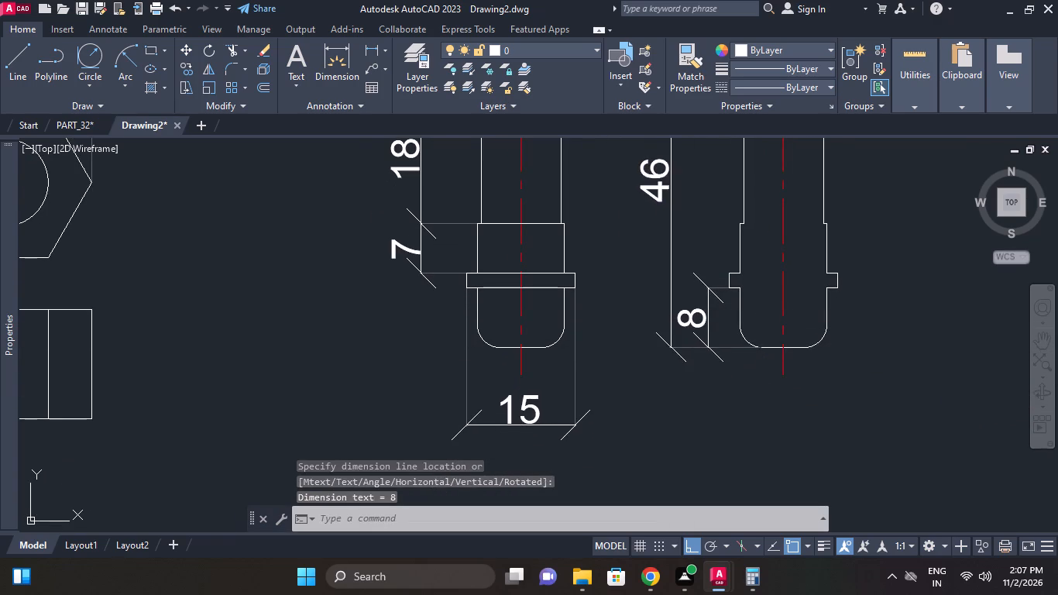
click(672, 347)
click(658, 344)
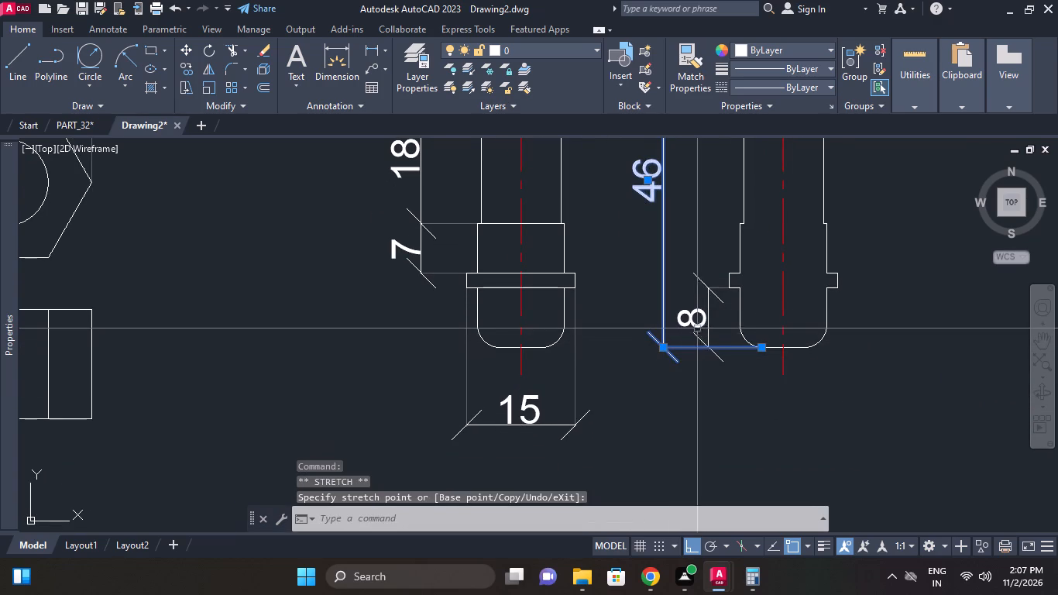
click(696, 327)
click(705, 349)
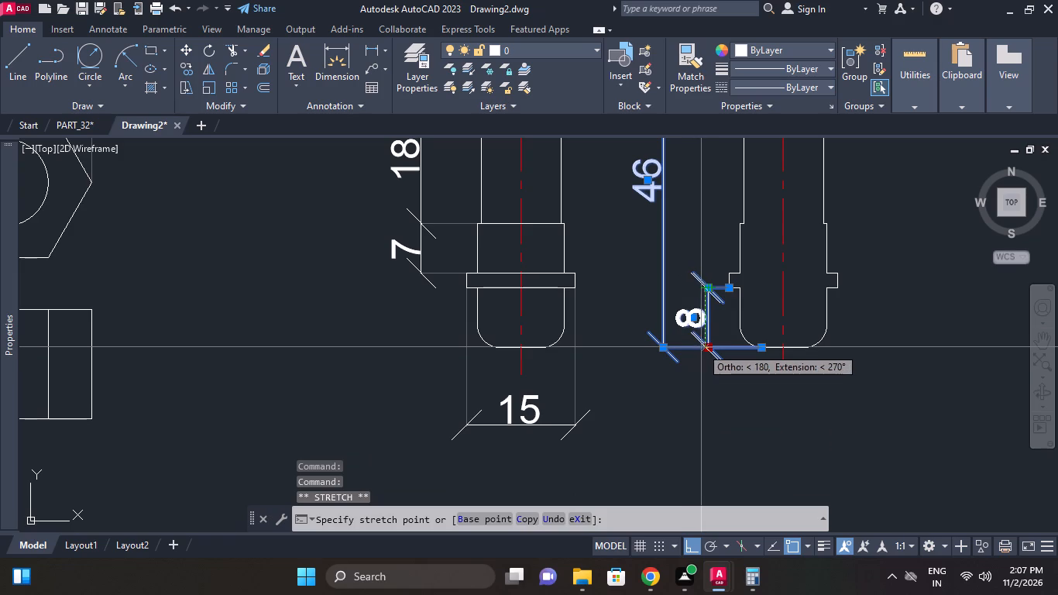
click(702, 347)
right_click(878, 306)
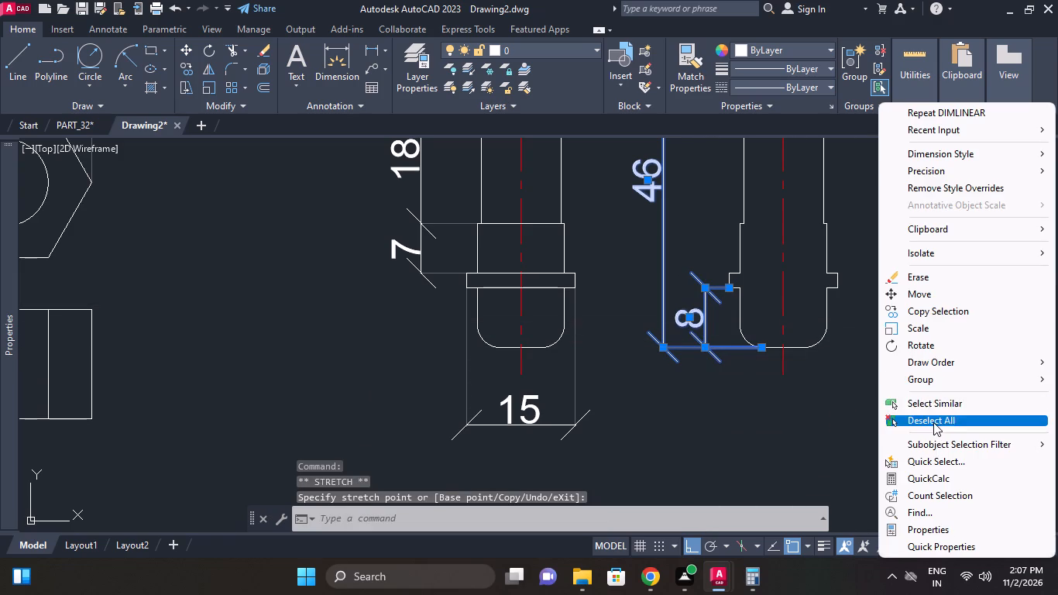
drag(932, 422, 923, 419)
click(689, 310)
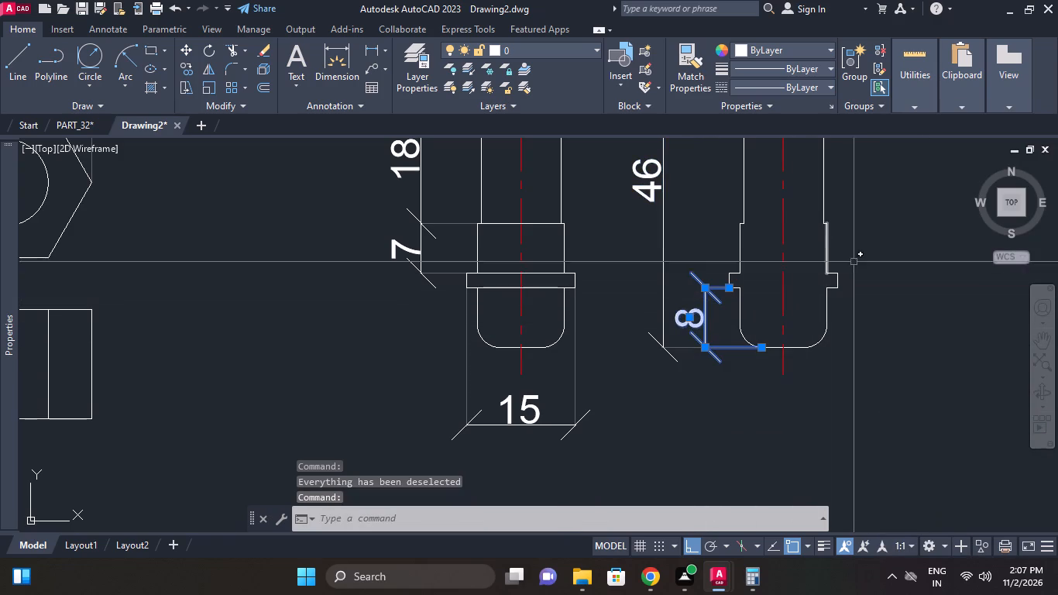
right_click(867, 256)
click(904, 418)
Add a horizontal linear dimension across the right pin view's narrow shank, with its dimension line inside the outline.
middle_drag(797, 310, 772, 368)
scroll(773, 367, down, 2)
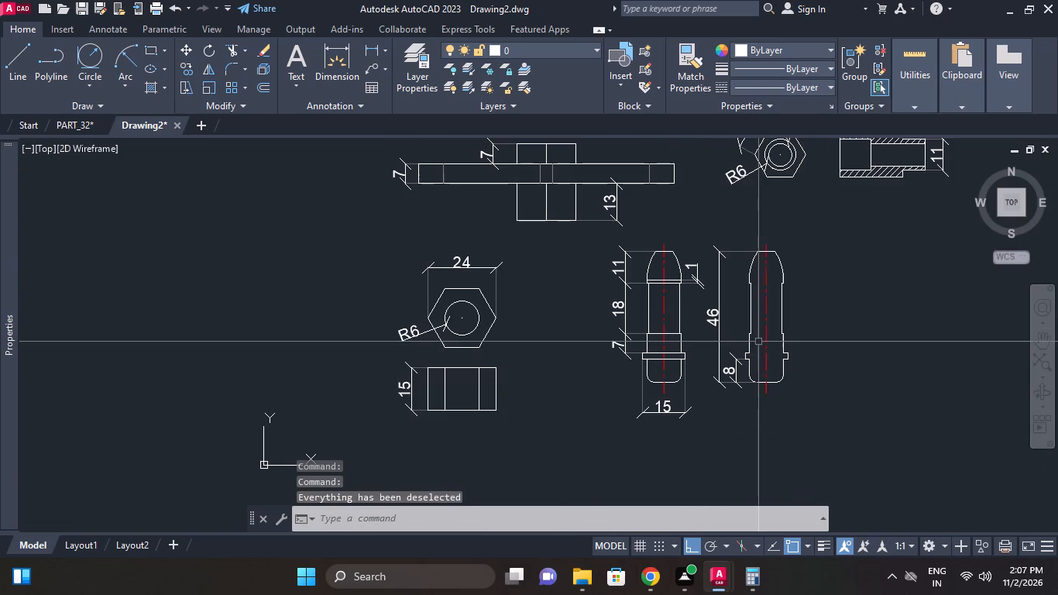
scroll(700, 296, down, 2)
middle_drag(689, 343, 687, 390)
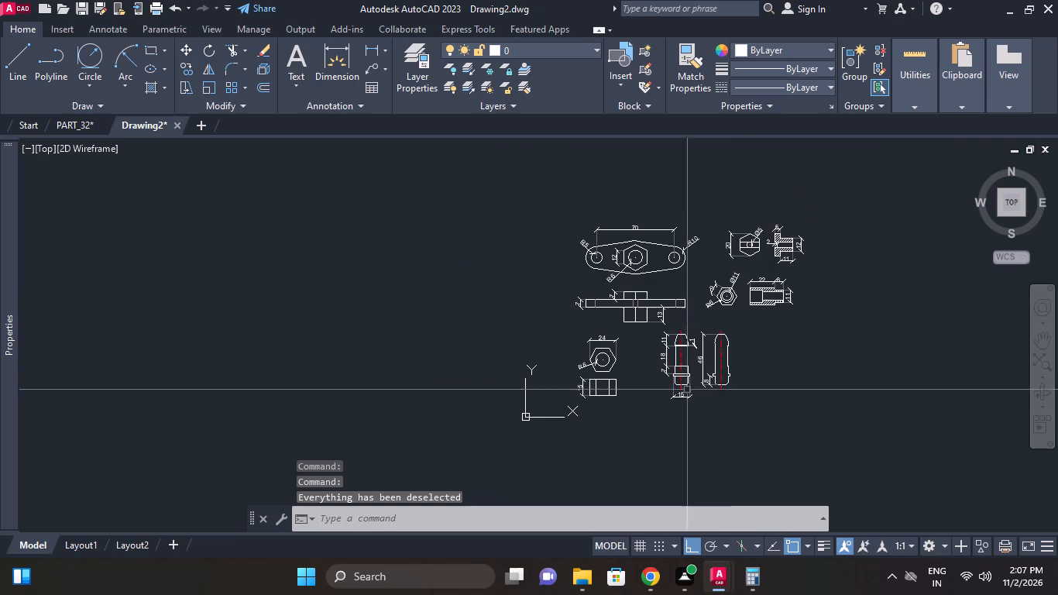
scroll(751, 377, up, 1)
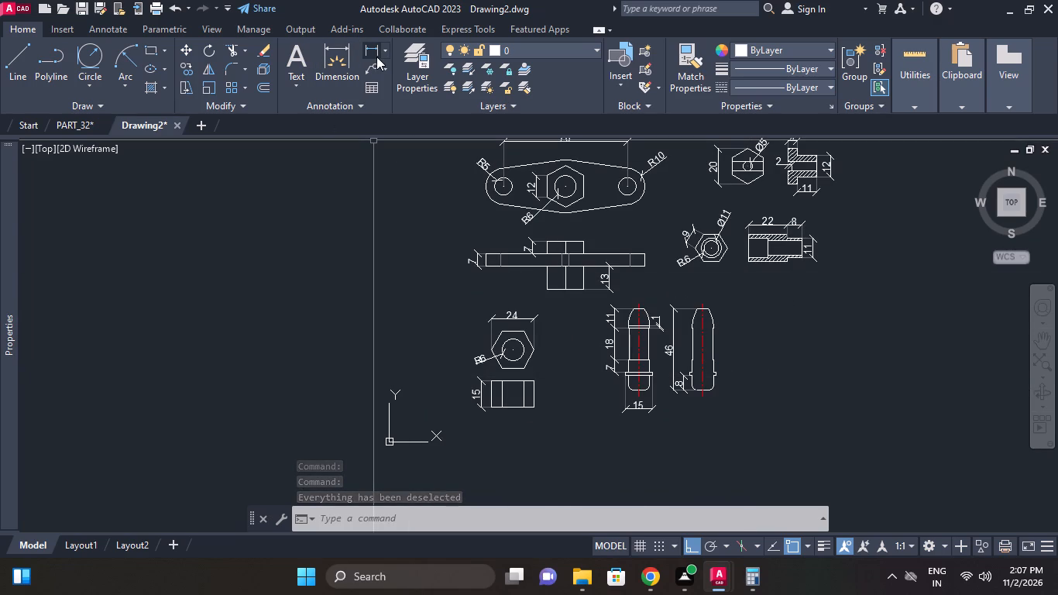
click(376, 57)
scroll(666, 249, up, 1)
middle_drag(726, 372, 718, 319)
scroll(720, 319, up, 2)
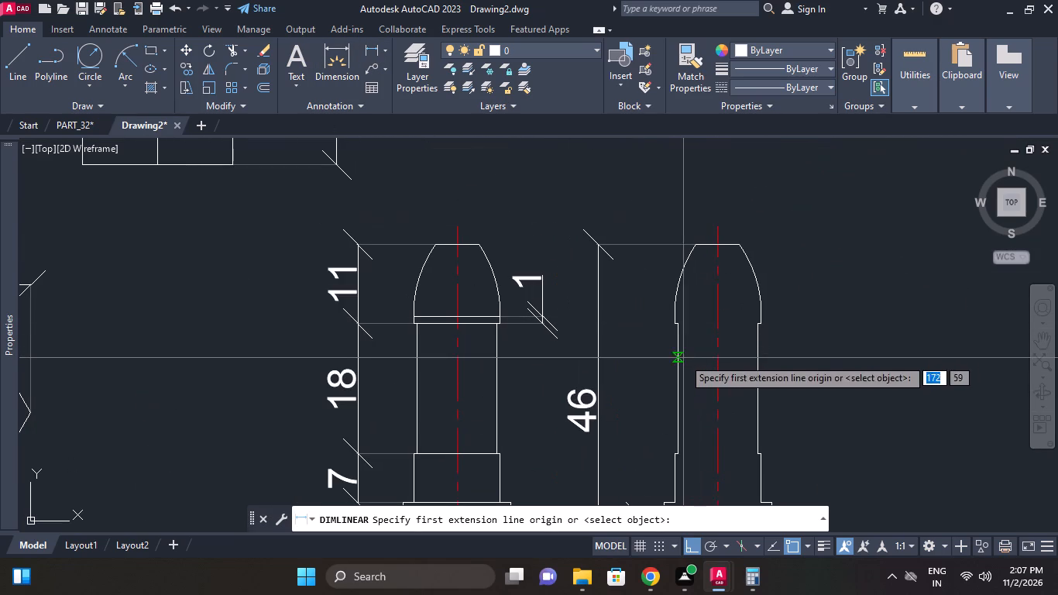
click(680, 364)
click(757, 363)
click(745, 361)
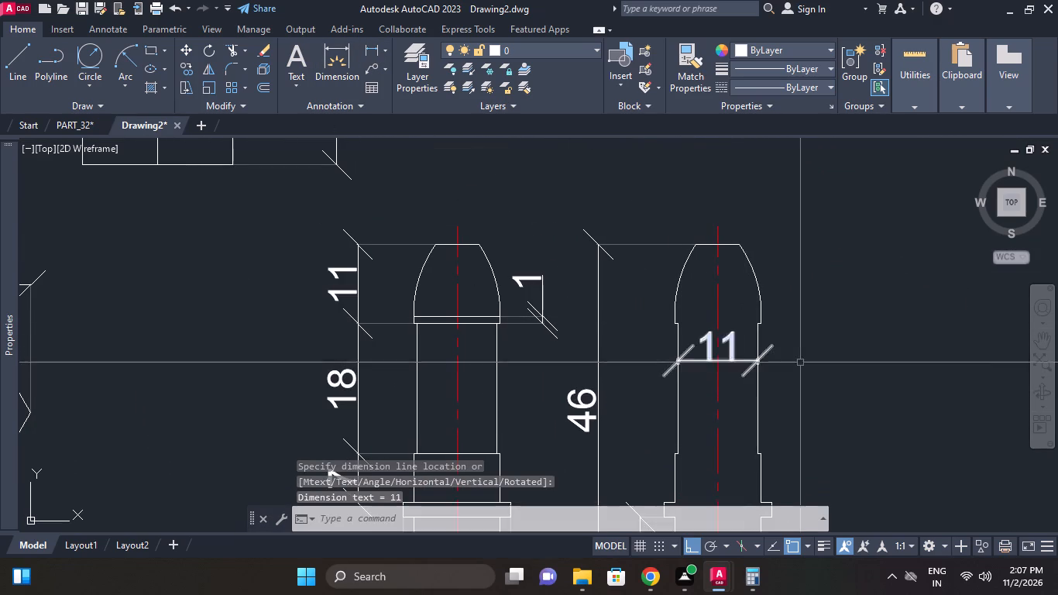
Add a horizontal linear dimension across the right pin view's section directly above the collar, inside the outline.
scroll(801, 316, down, 1)
right_click(806, 276)
click(867, 256)
middle_drag(836, 390, 869, 255)
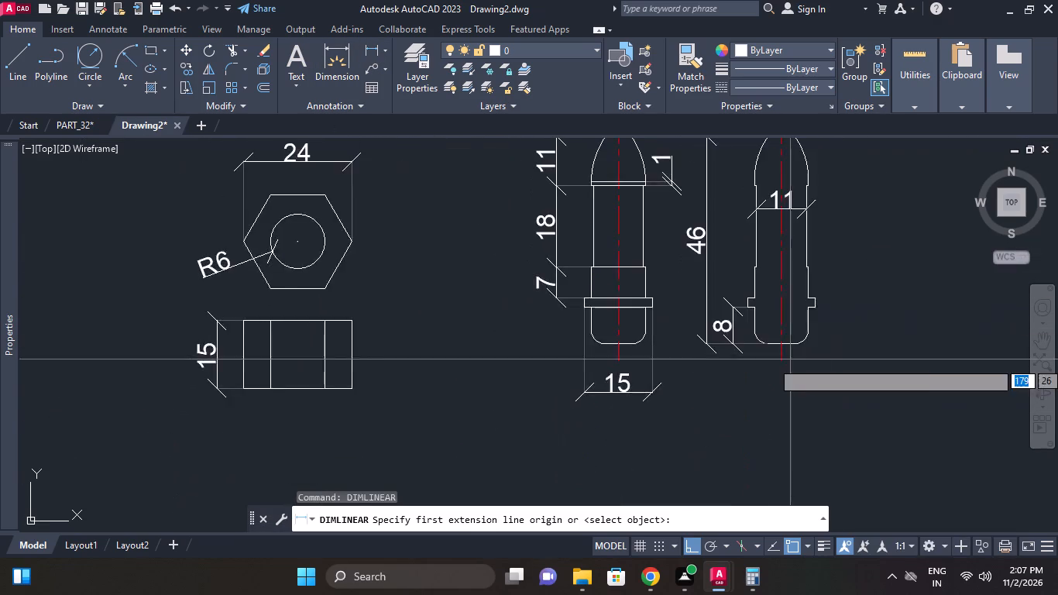
scroll(788, 364, up, 1)
scroll(756, 249, up, 1)
click(720, 228)
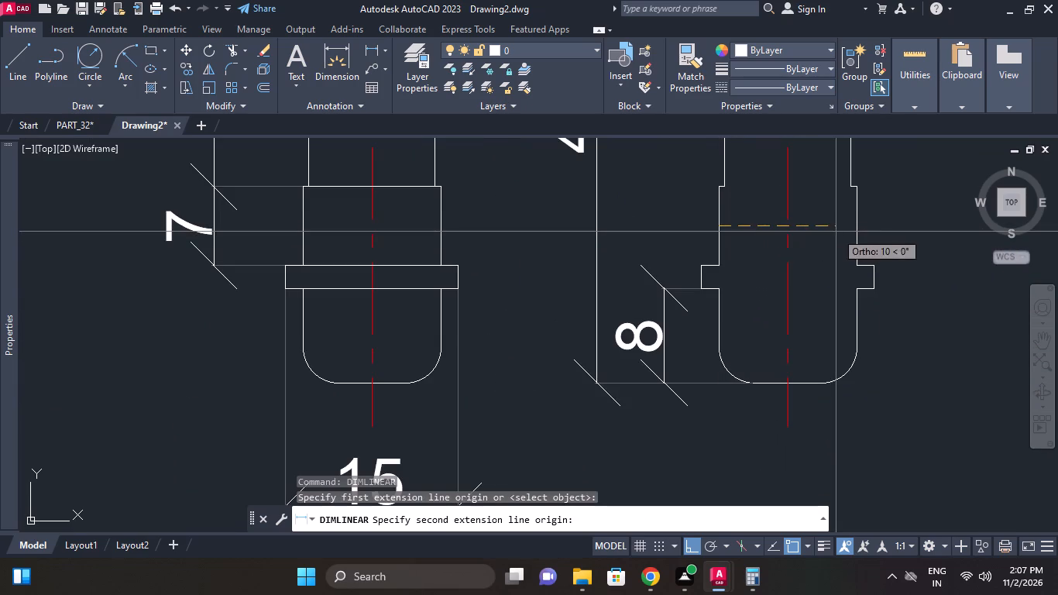
click(856, 225)
click(855, 224)
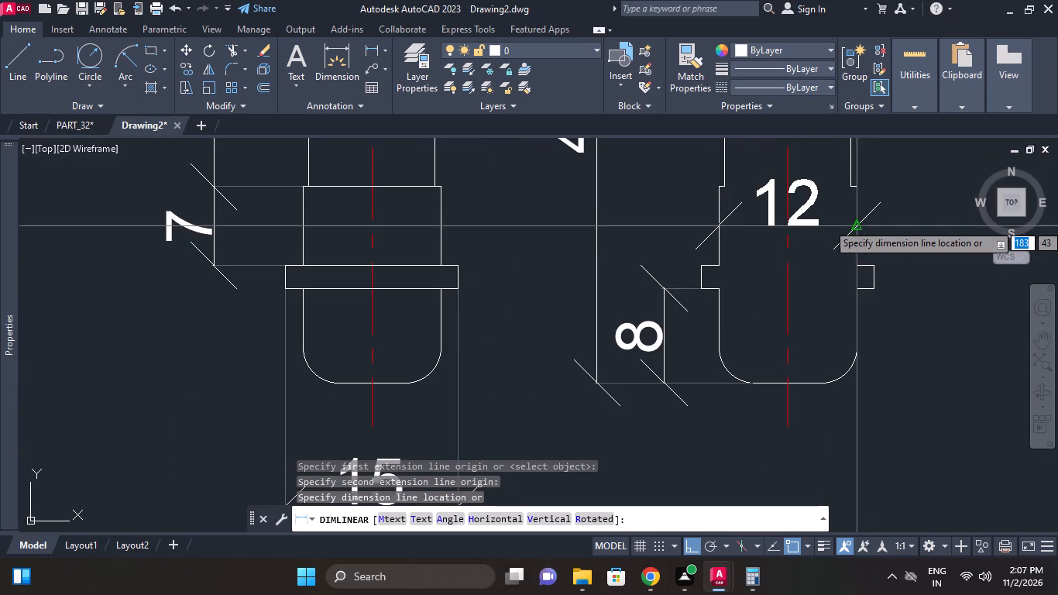
click(856, 223)
Add a vertical linear dimension for the collar thickness to the right of the right pin view.
scroll(868, 218, down, 2)
middle_drag(867, 220, 853, 253)
right_click(878, 260)
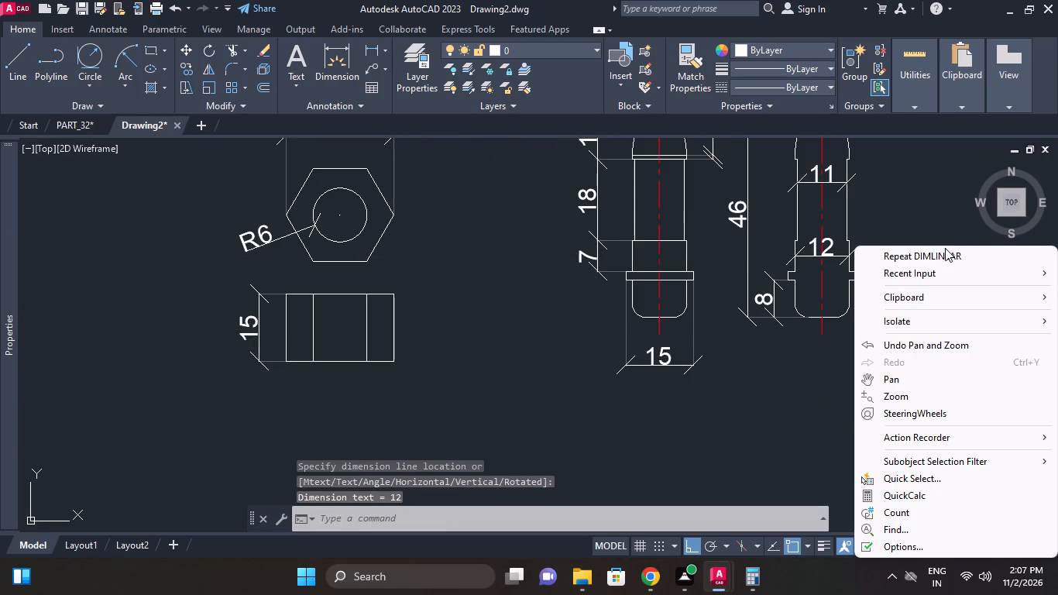
click(940, 253)
scroll(843, 256, up, 2)
click(857, 311)
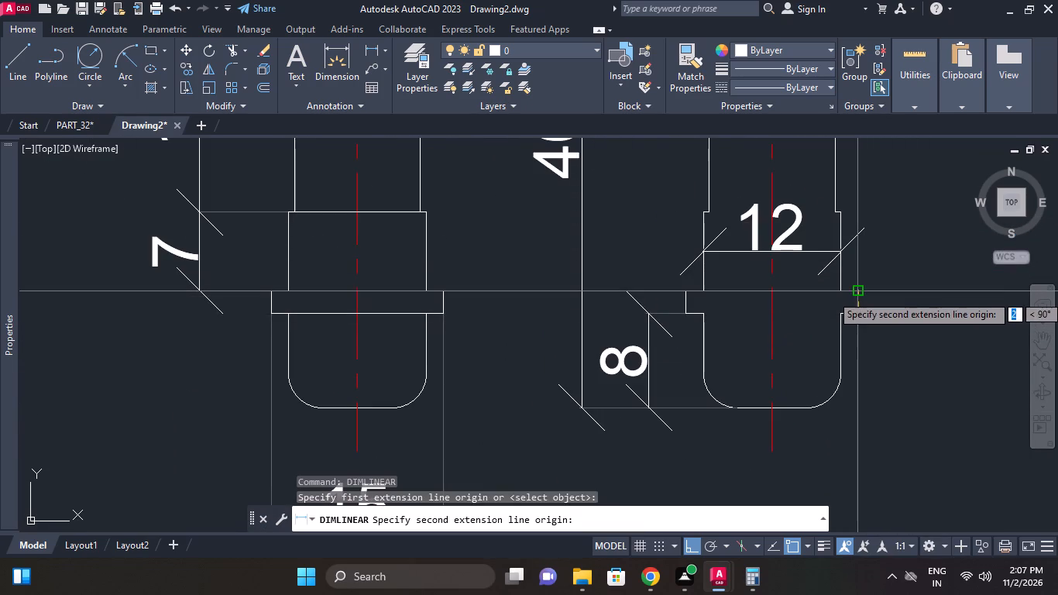
click(856, 292)
click(971, 310)
Move the right pin view together with all its dimensions horizontally, farther from the left pin view.
scroll(936, 289, down, 2)
middle_drag(930, 304, 908, 351)
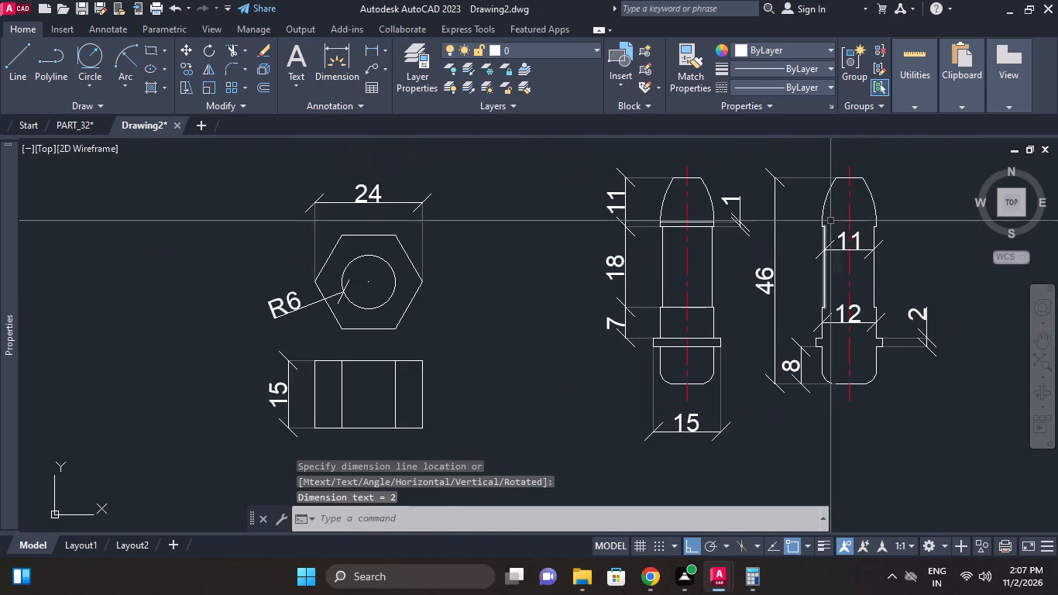
click(761, 156)
click(946, 411)
click(874, 401)
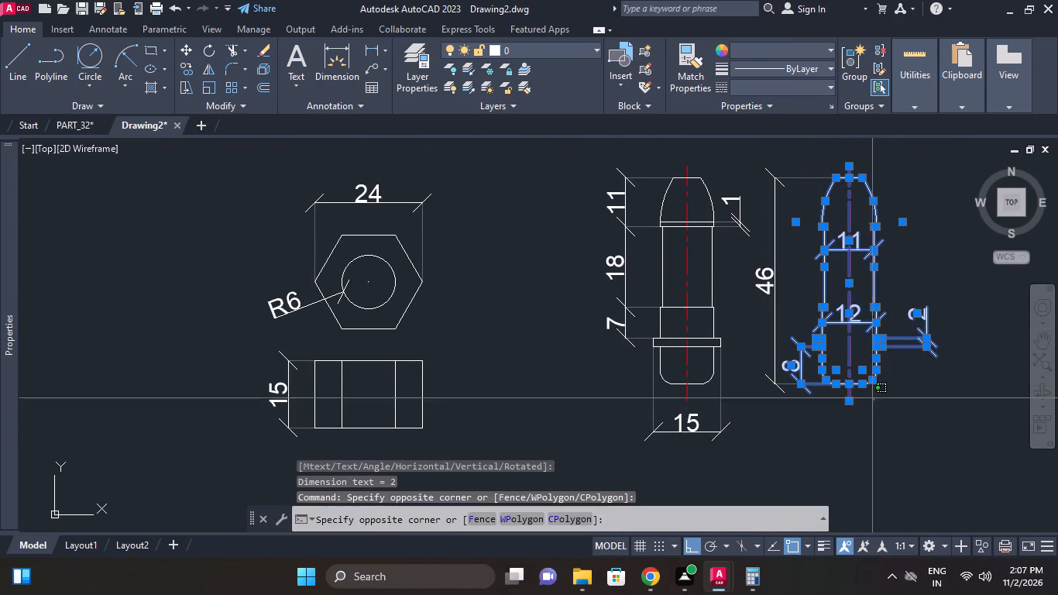
click(769, 254)
right_click(768, 253)
click(803, 292)
scroll(806, 292, down, 1)
middle_drag(794, 297, 726, 301)
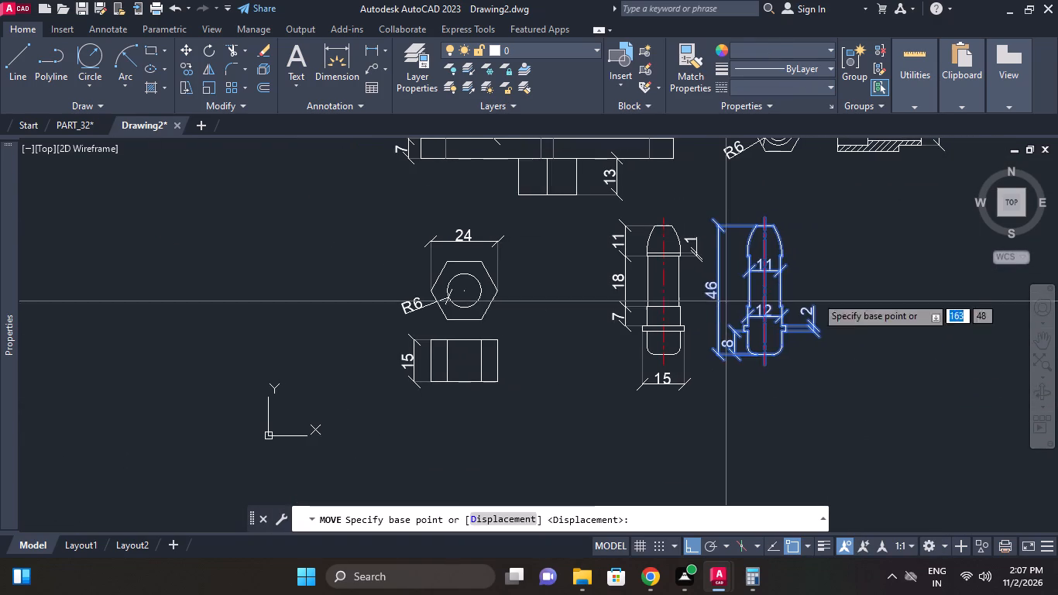
click(847, 292)
click(874, 294)
Move both pin views with all their dimensions straight down, farther below the views above.
drag(892, 416, 878, 396)
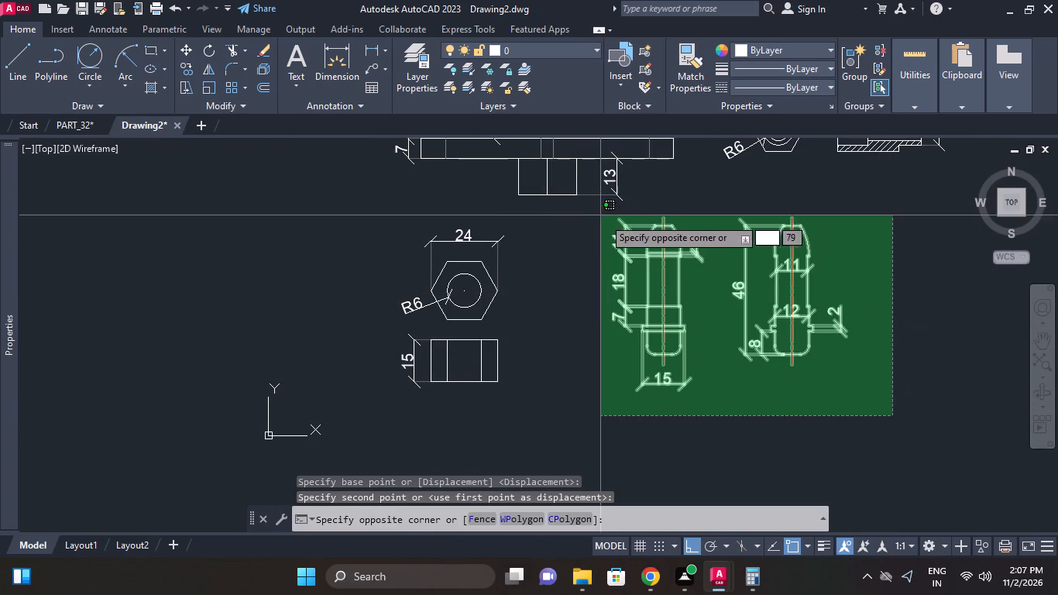
click(609, 221)
right_click(696, 207)
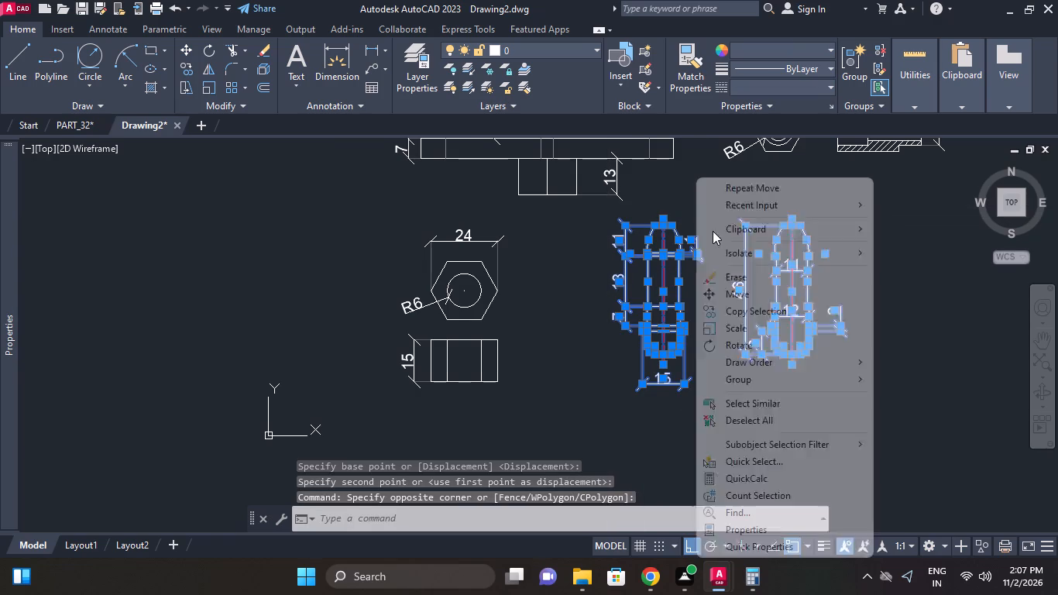
click(740, 294)
click(742, 284)
click(744, 324)
Draw a rectangular border about 220 by 194 units enclosing all the dimensioned part views.
scroll(751, 294, down, 1)
middle_drag(751, 301, 751, 328)
middle_drag(737, 294, 733, 322)
scroll(734, 320, down, 1)
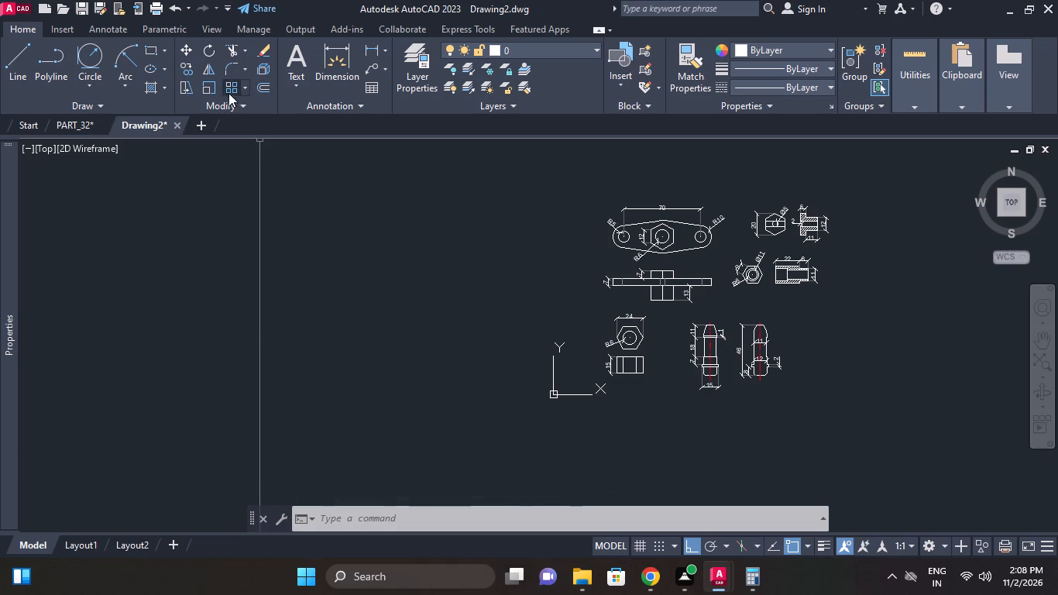
click(150, 47)
scroll(505, 244, down, 1)
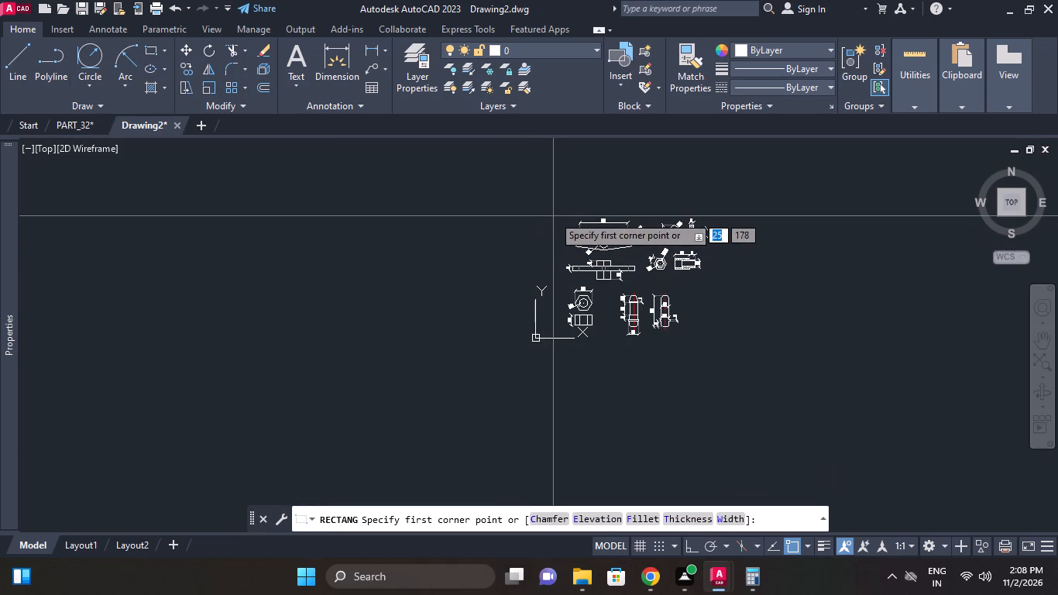
click(558, 208)
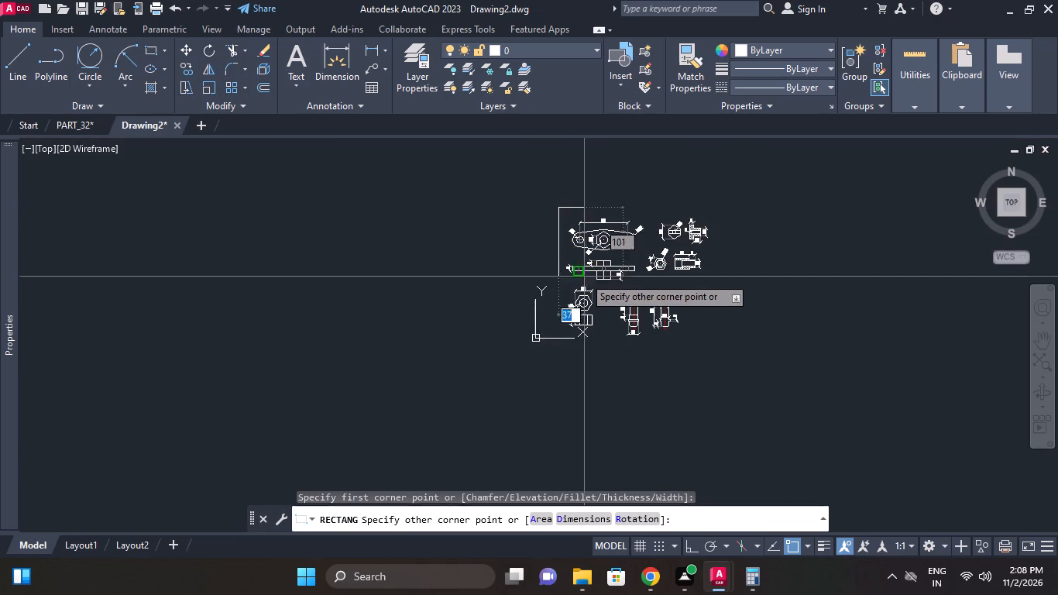
scroll(581, 284, up, 1)
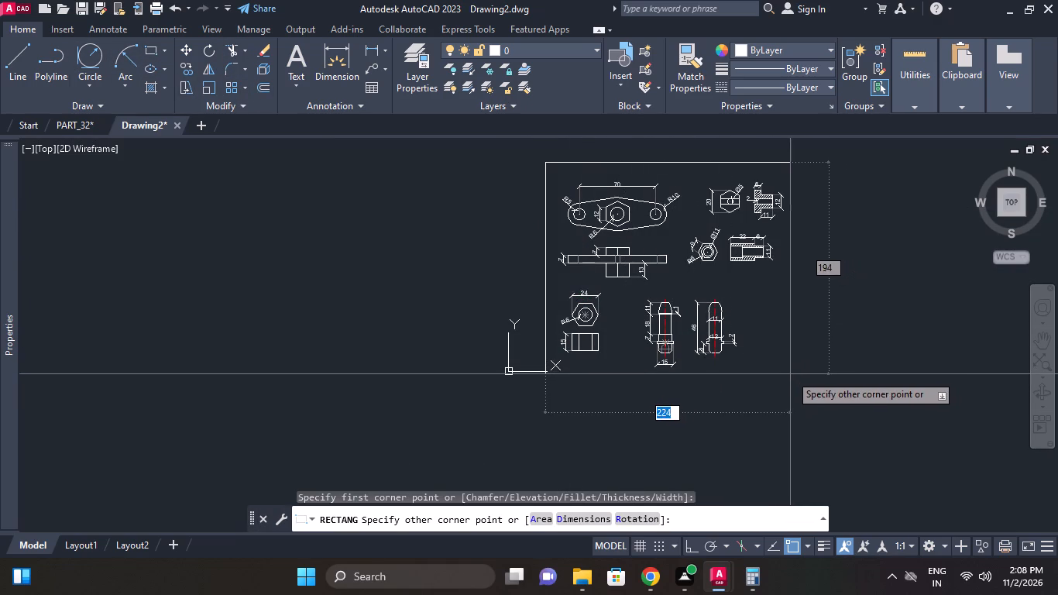
click(786, 373)
Move the border together with all the views freely, without ortho, so its lower-left corner sits close to the drawing origin.
scroll(681, 349, up, 1)
middle_drag(683, 366, 710, 441)
scroll(710, 441, down, 1)
click(559, 221)
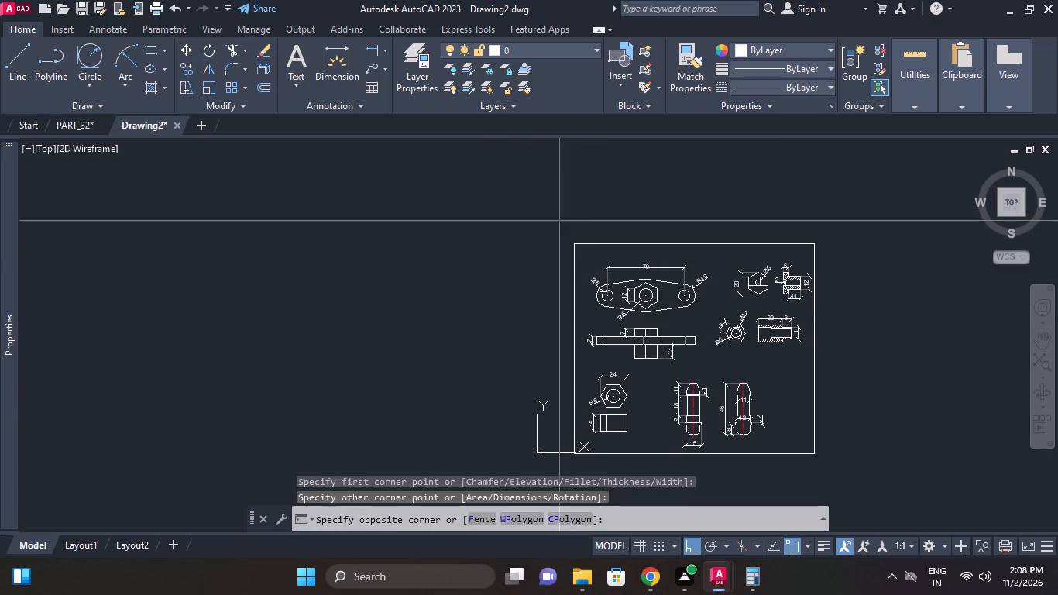
drag(852, 483, 851, 470)
right_click(873, 361)
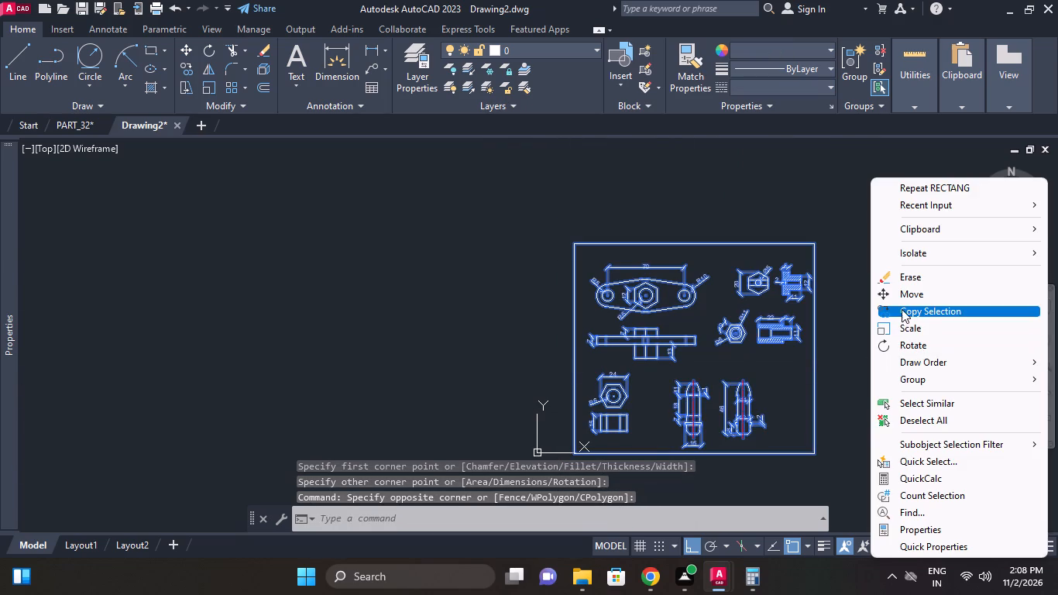
click(902, 296)
middle_drag(813, 356, 863, 298)
scroll(659, 425, up, 2)
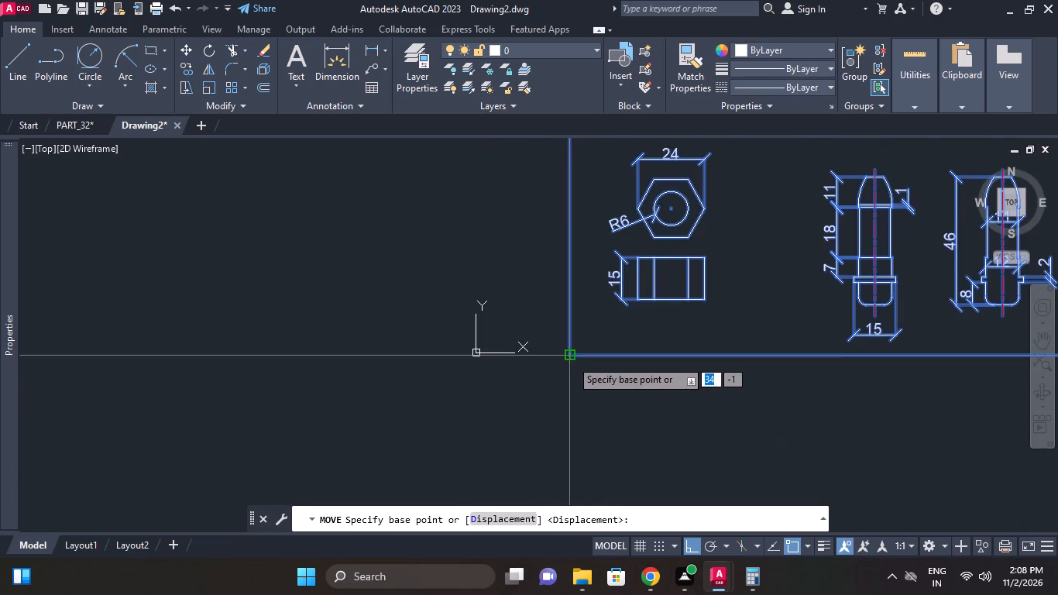
click(571, 359)
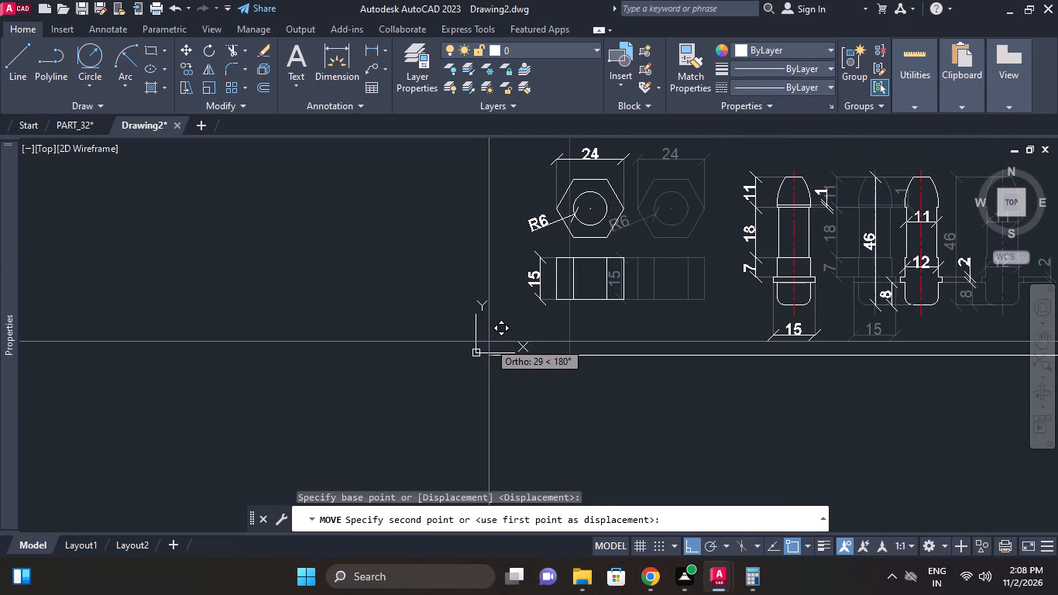
key(F8)
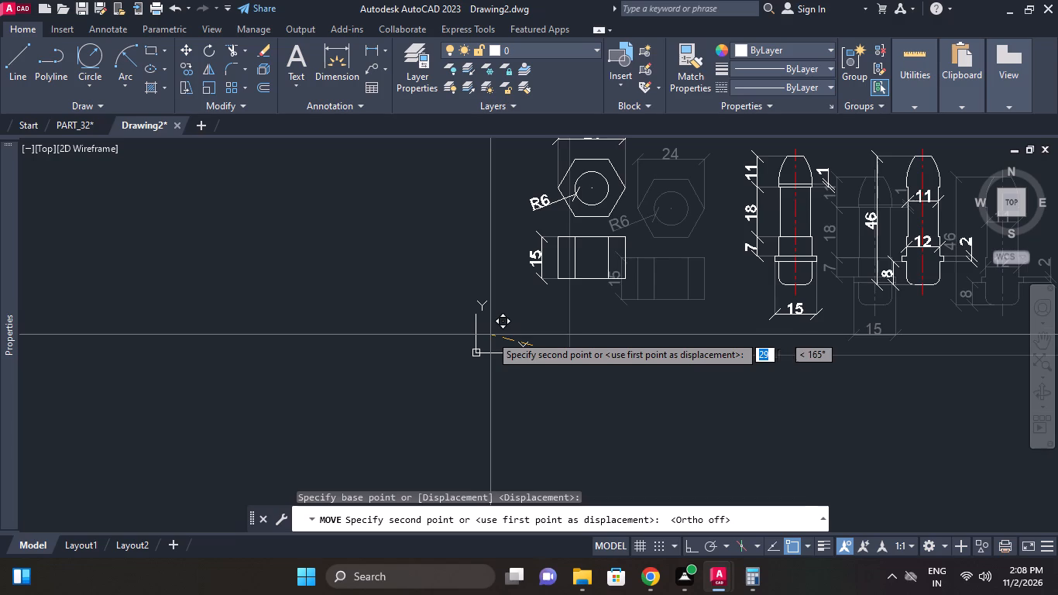
click(486, 345)
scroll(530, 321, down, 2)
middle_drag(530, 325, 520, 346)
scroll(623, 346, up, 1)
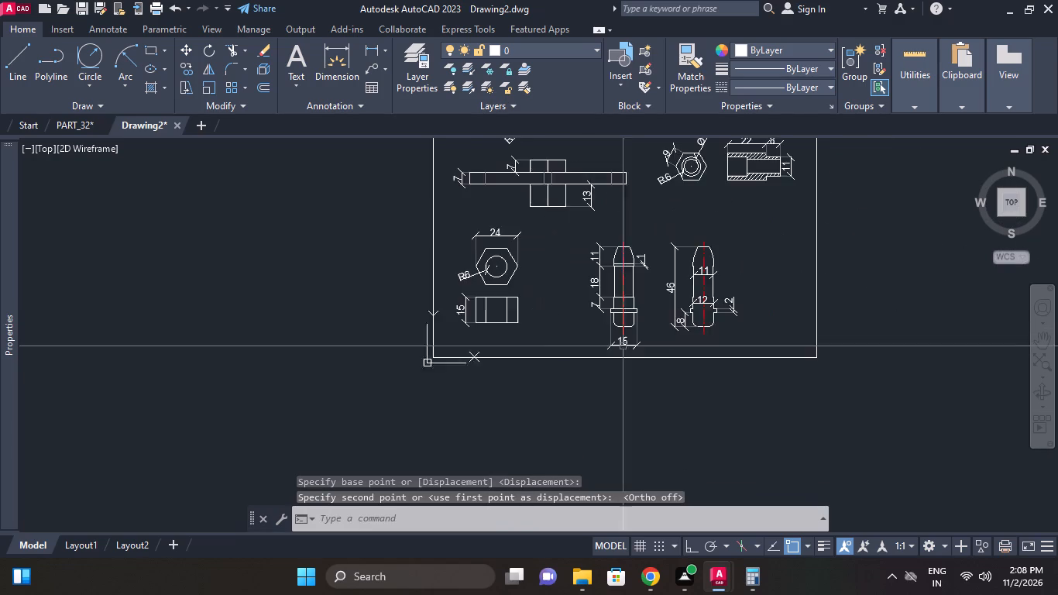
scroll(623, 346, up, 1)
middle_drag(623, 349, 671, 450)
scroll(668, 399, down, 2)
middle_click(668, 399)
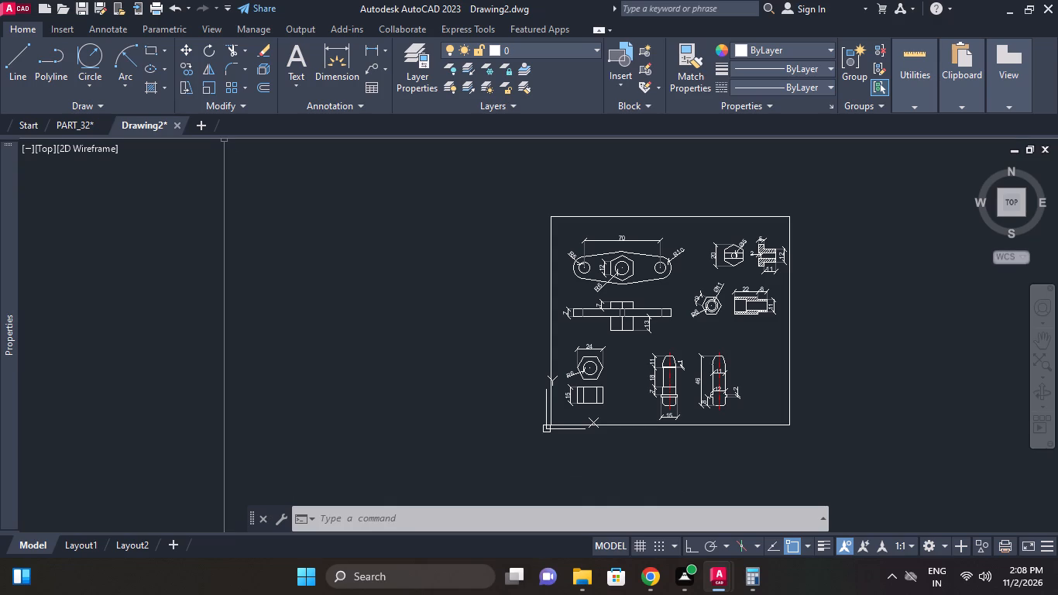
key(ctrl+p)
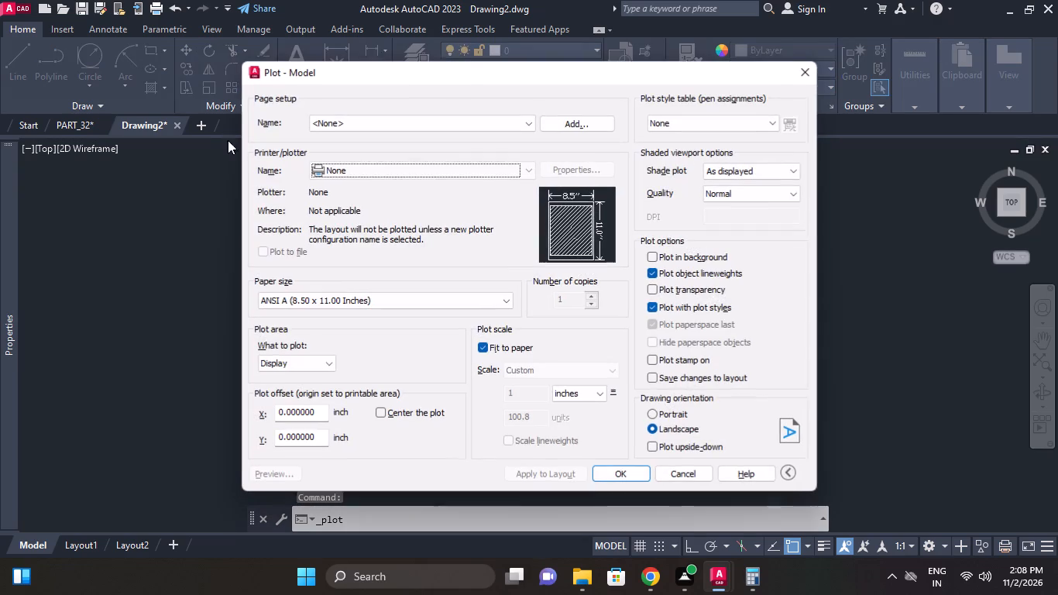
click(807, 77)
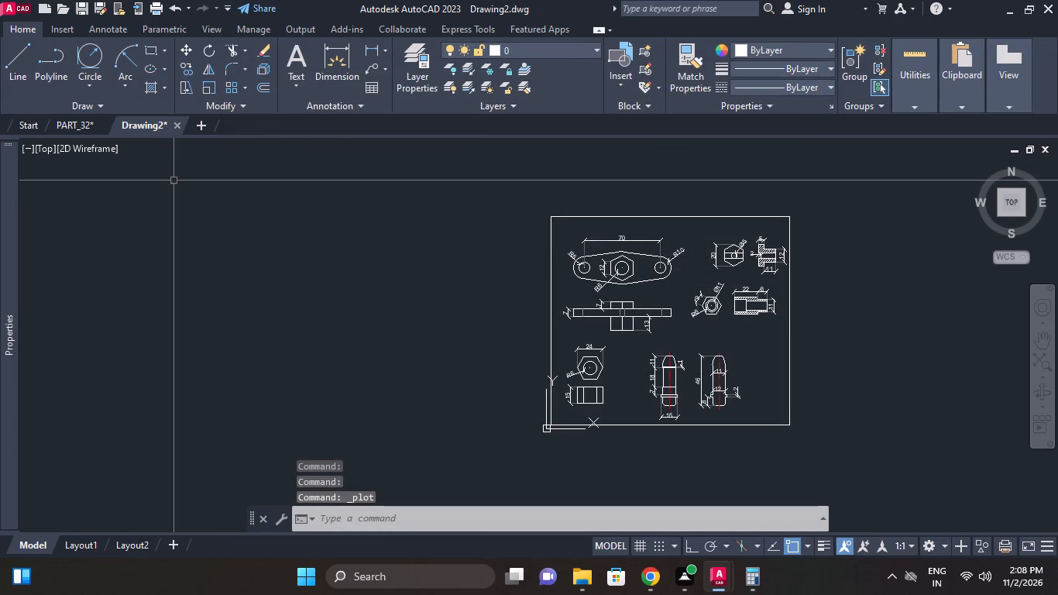
Save the drawing as PART_33 in the fuji_Work folder.
key(ctrl+s)
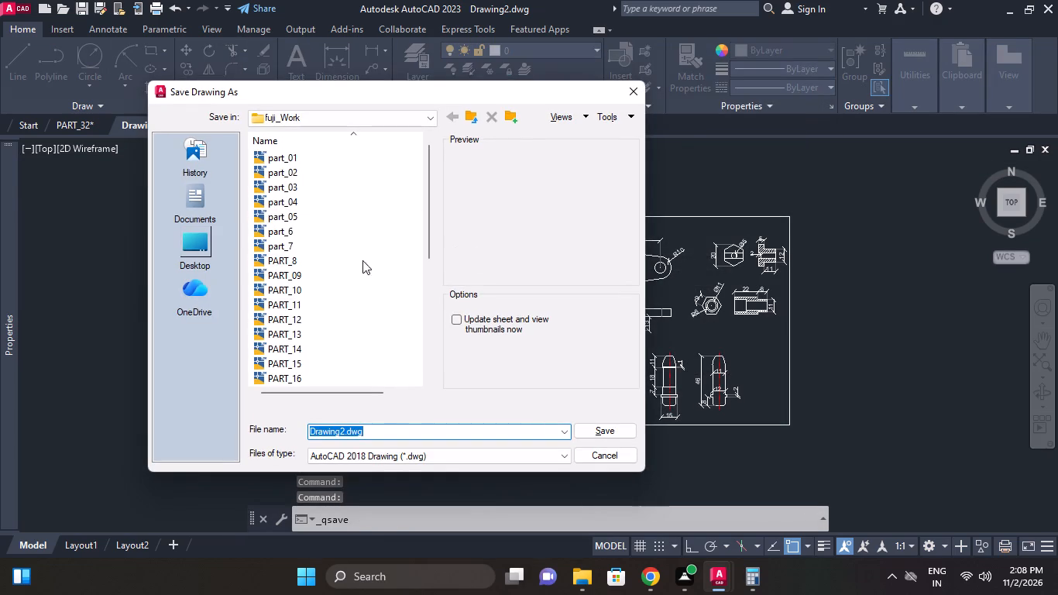
scroll(407, 265, down, 14)
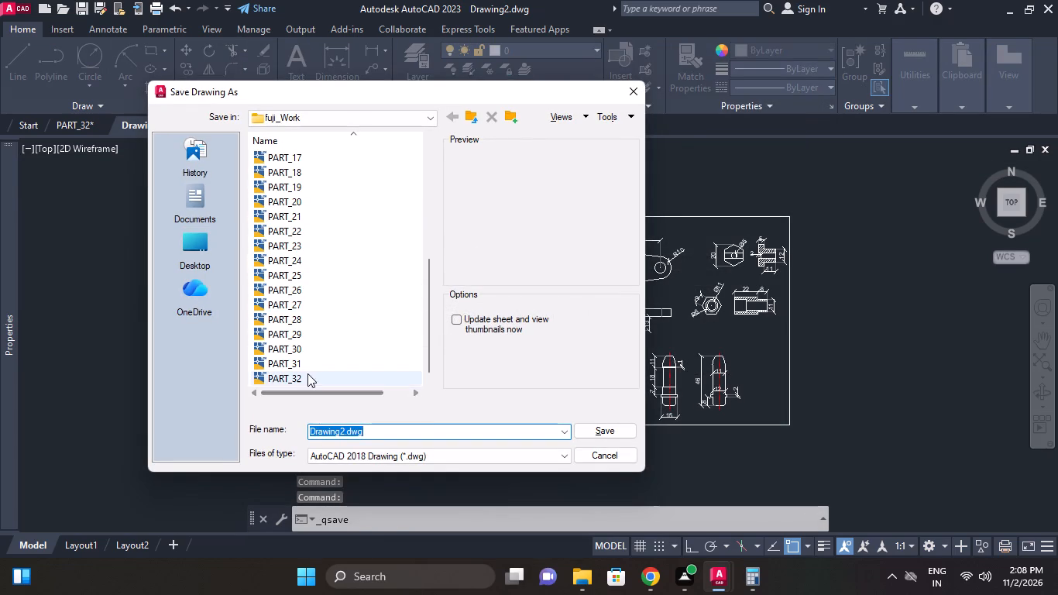
click(307, 373)
click(374, 439)
click(363, 431)
key(BackSpace)
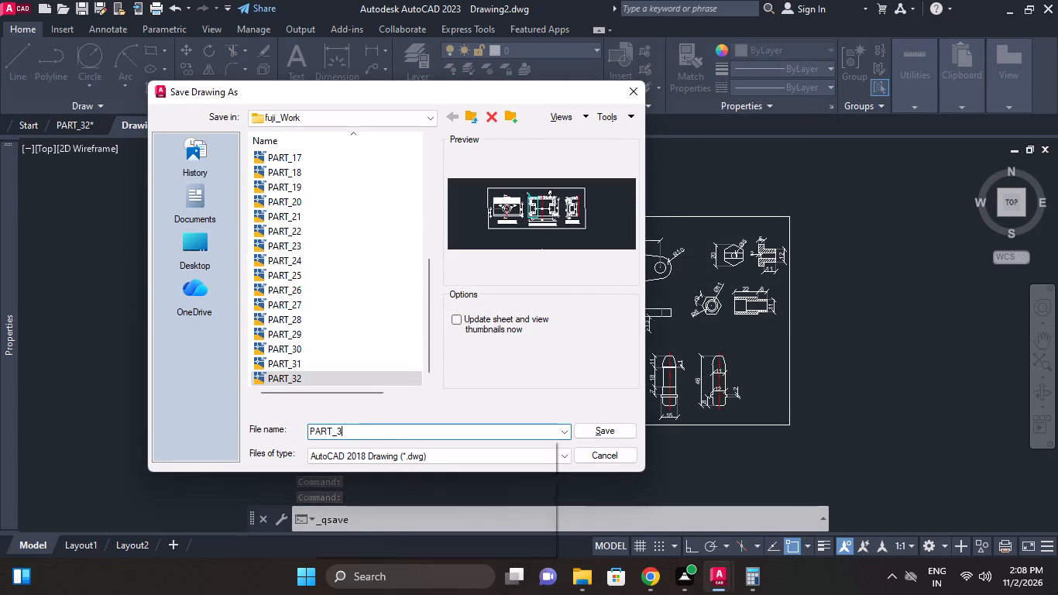
key(3)
key(Return)
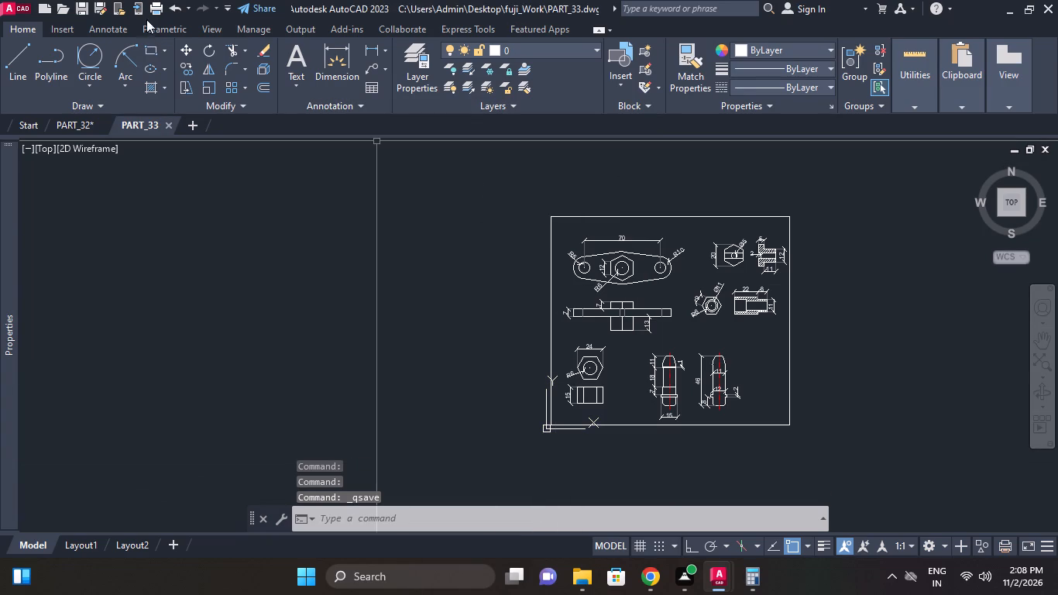
Set up the plot with DWG To PDF.pc3, centred on the paper, using a window picked at the border's opposite corners.
click(155, 2)
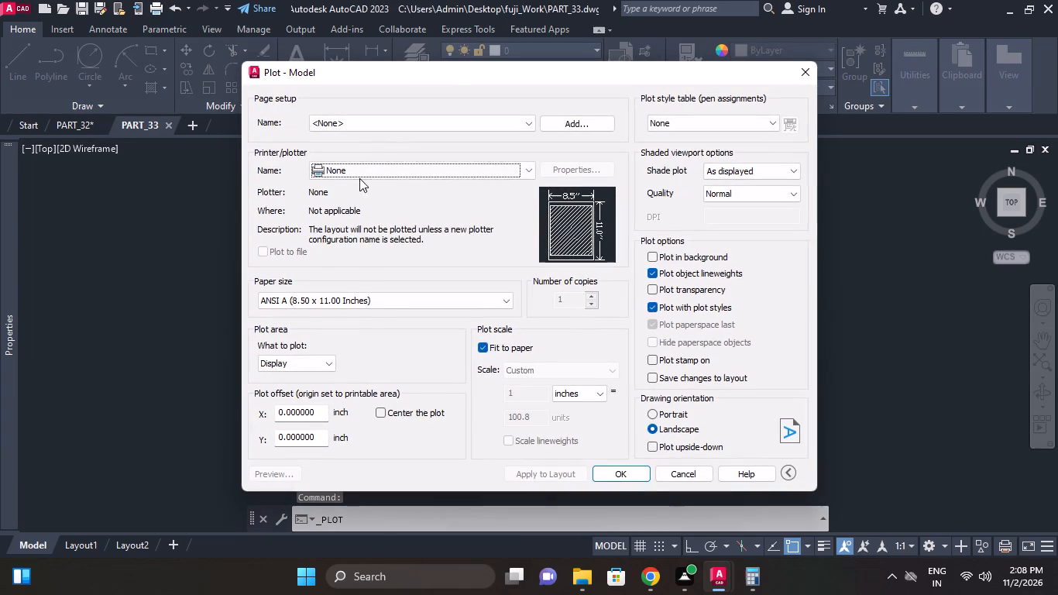
click(359, 177)
click(383, 352)
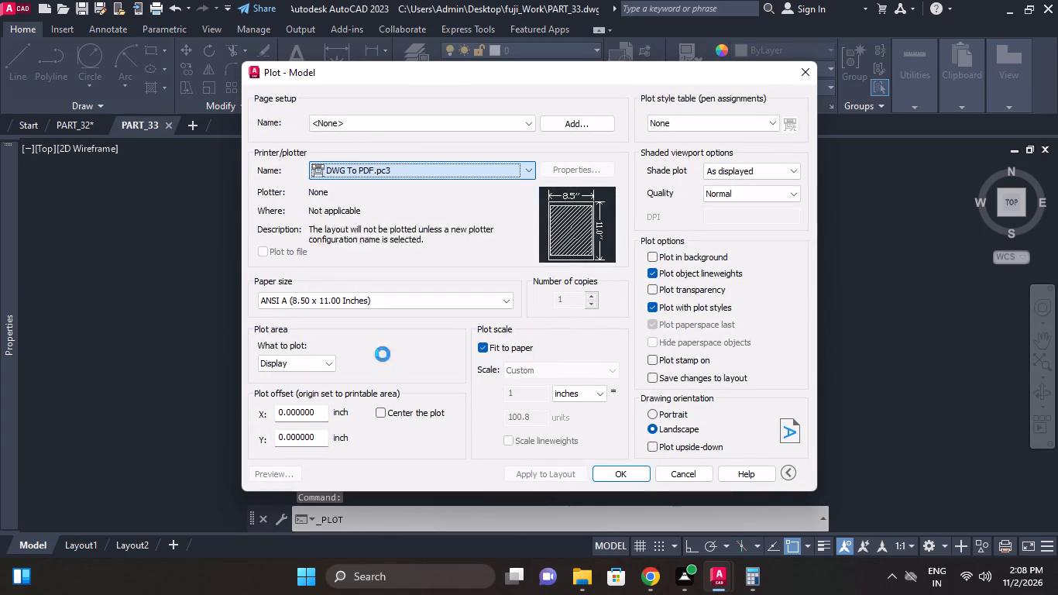
click(377, 414)
click(311, 293)
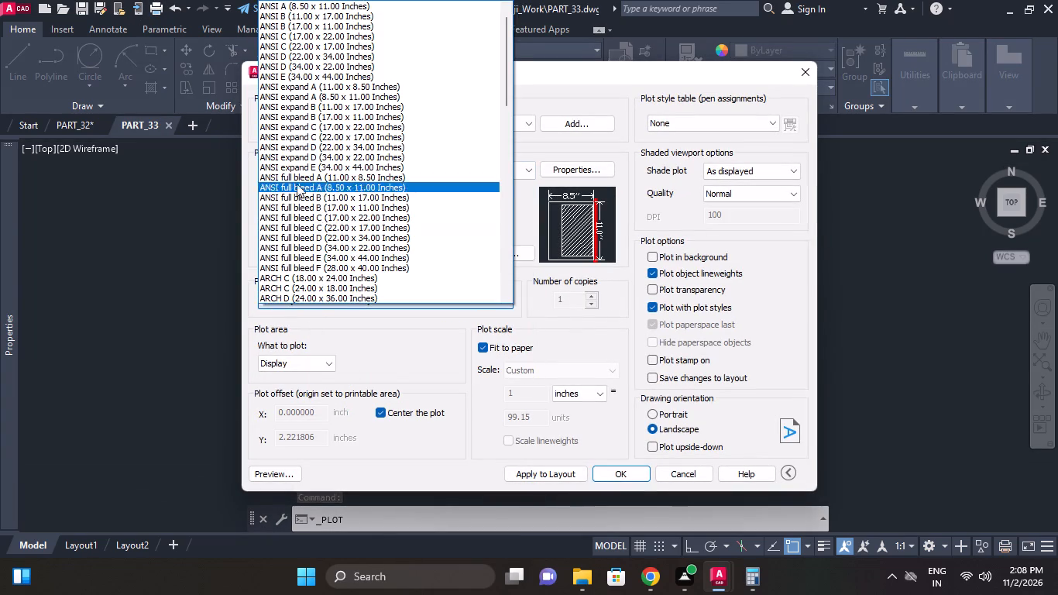
click(387, 370)
click(307, 363)
click(308, 404)
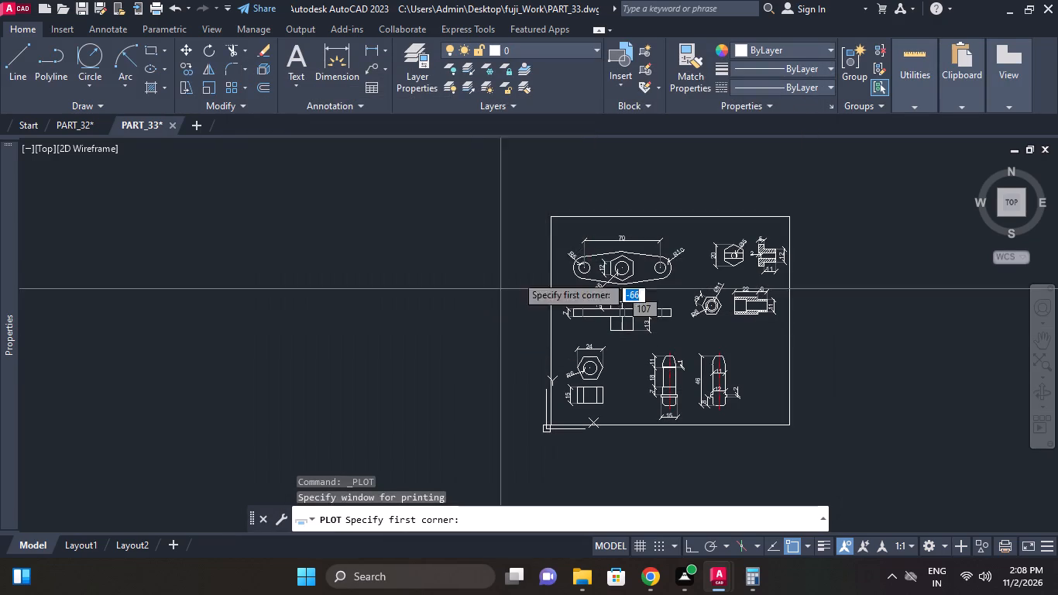
click(547, 219)
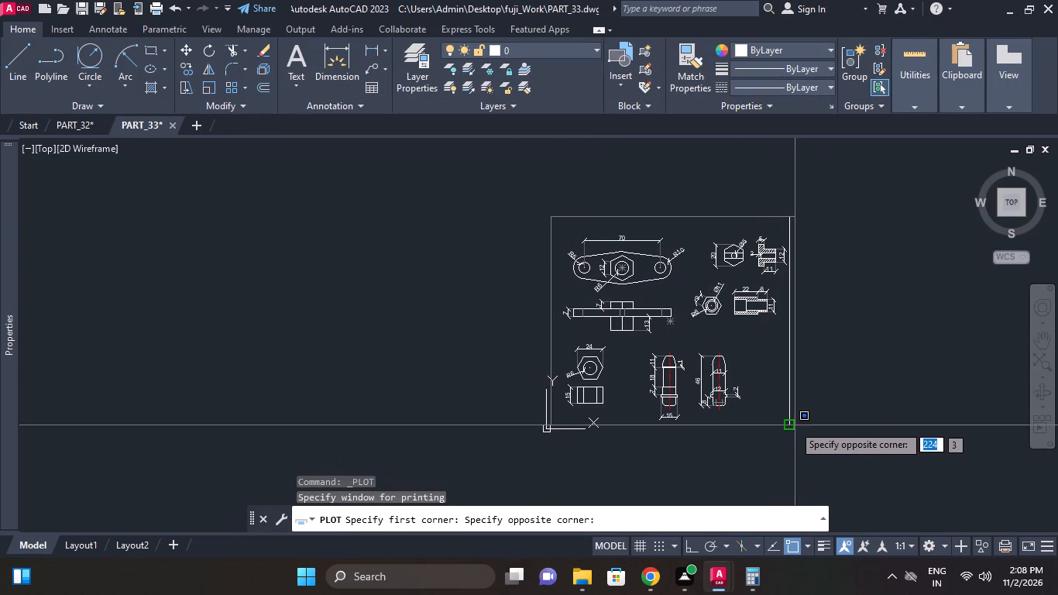
click(788, 422)
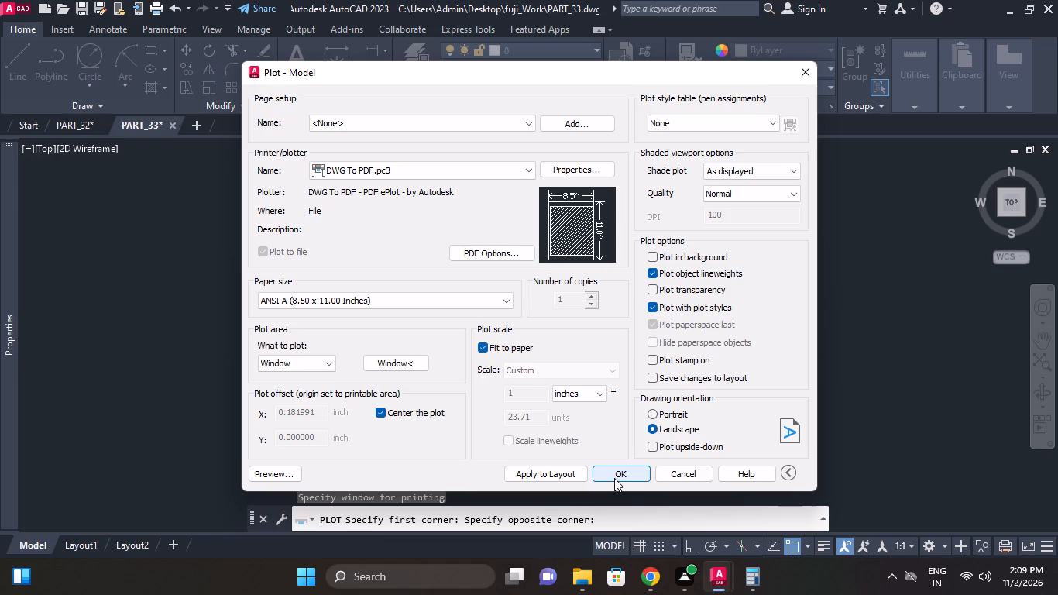
Plot the drawing to PART_33-Model.pdf in the fuji_Work folder and close the opened PDF.
click(614, 482)
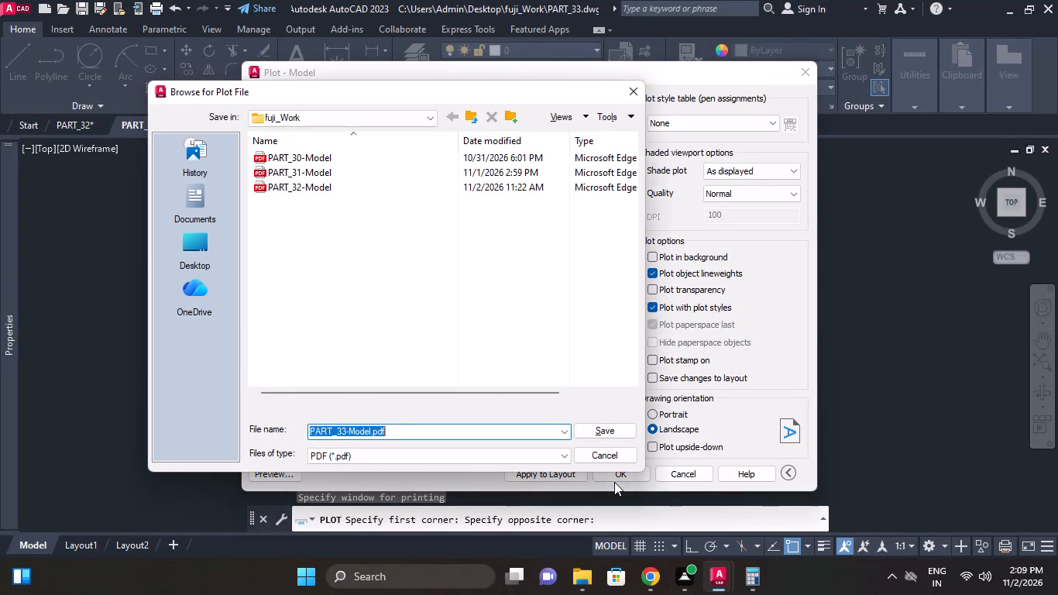
click(590, 436)
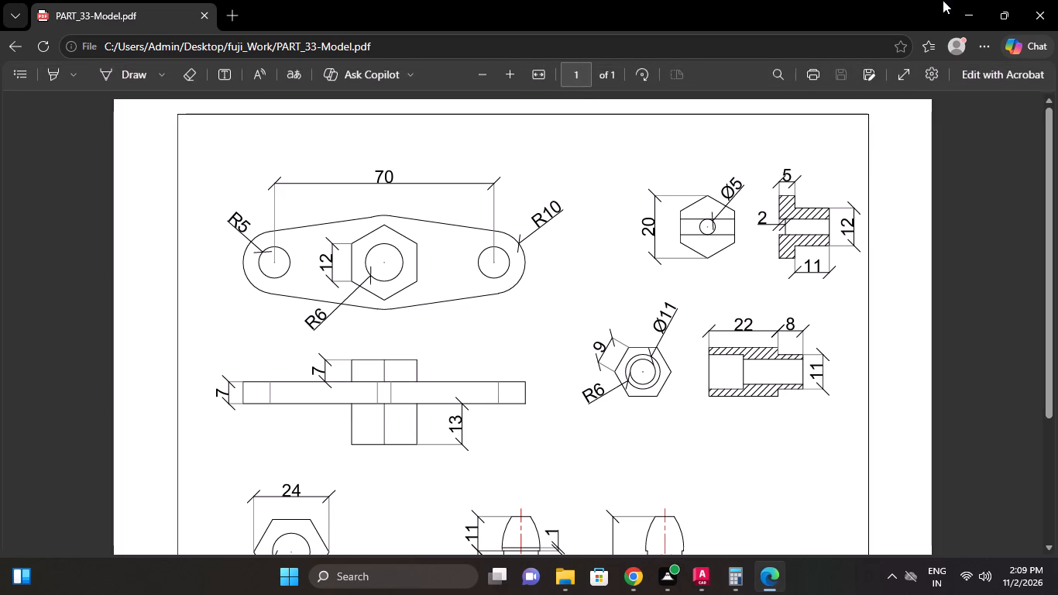
click(1039, 19)
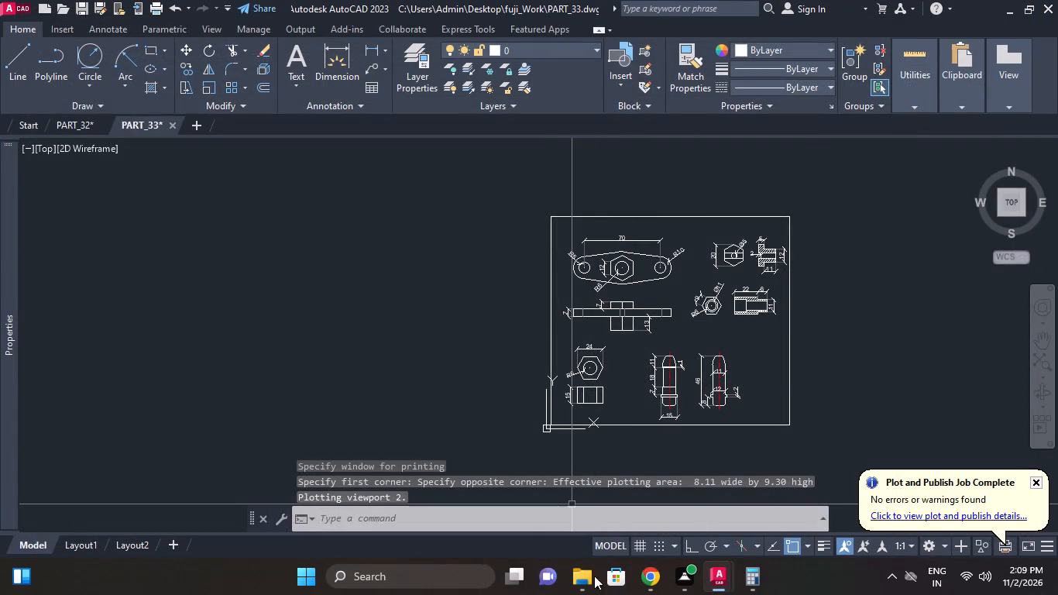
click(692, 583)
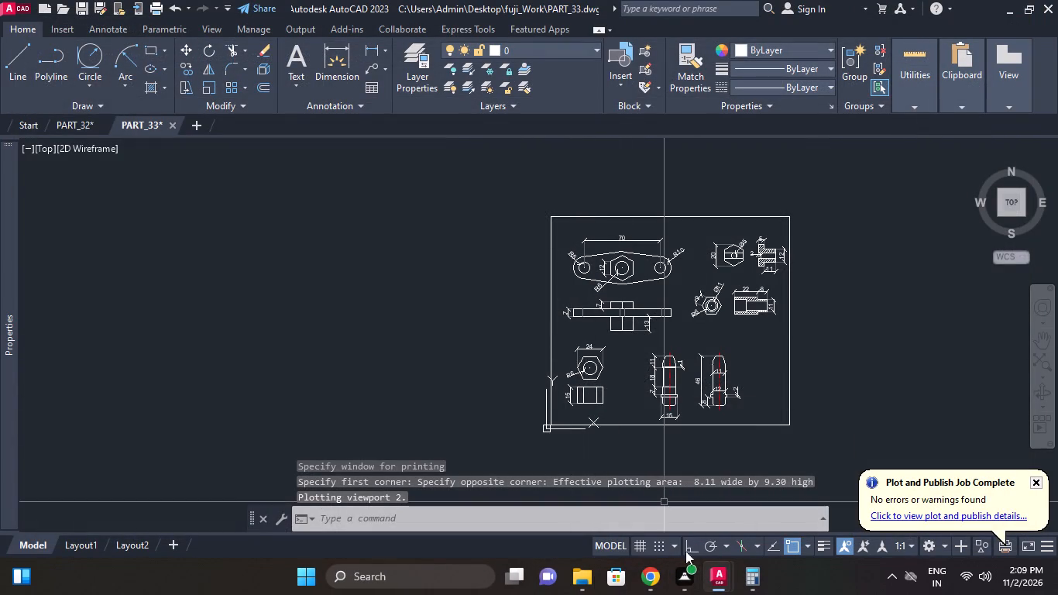